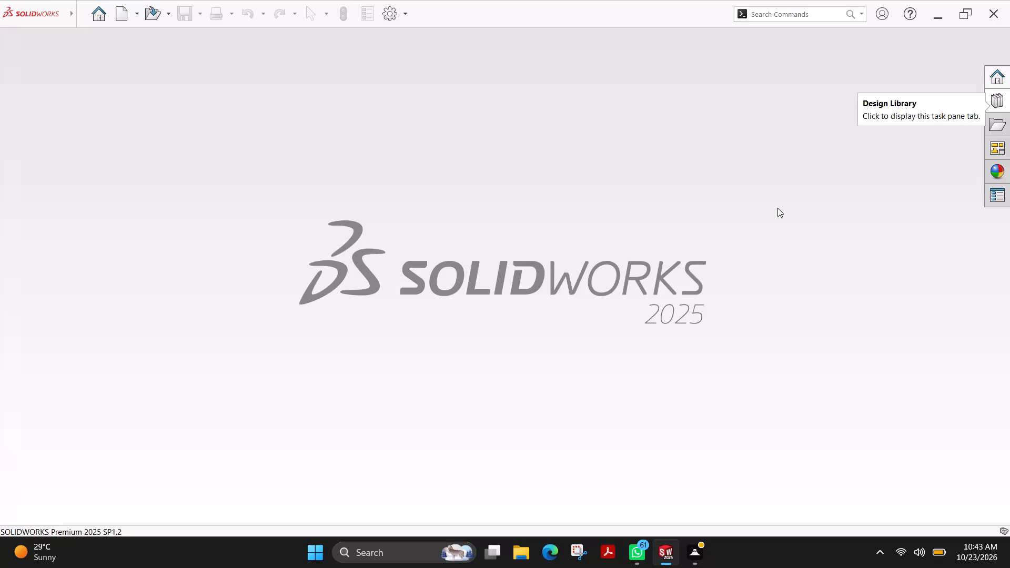
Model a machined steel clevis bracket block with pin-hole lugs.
Create a new part and start a sketch on the Front Plane.
click(122, 15)
click(426, 413)
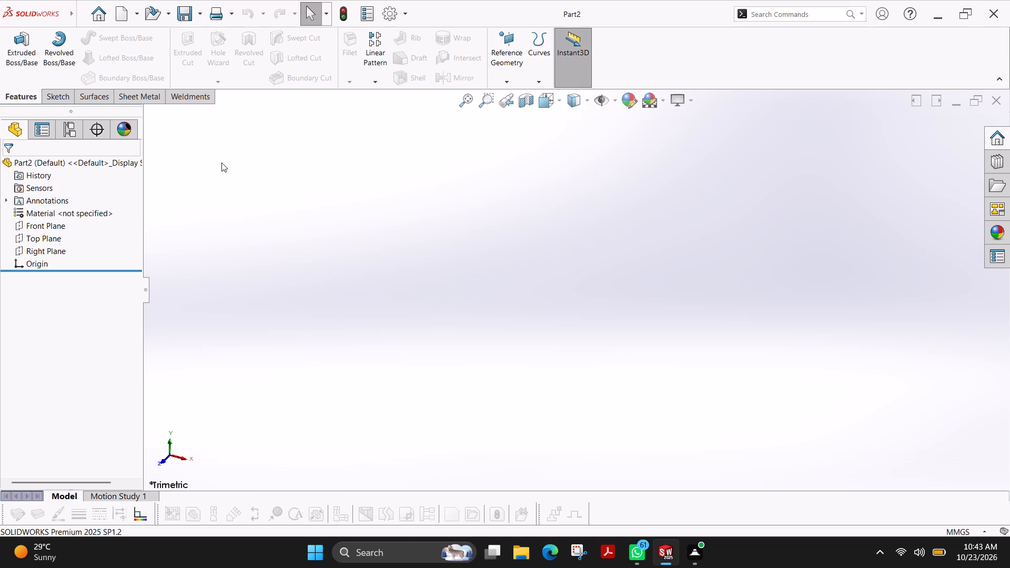
click(55, 99)
click(11, 44)
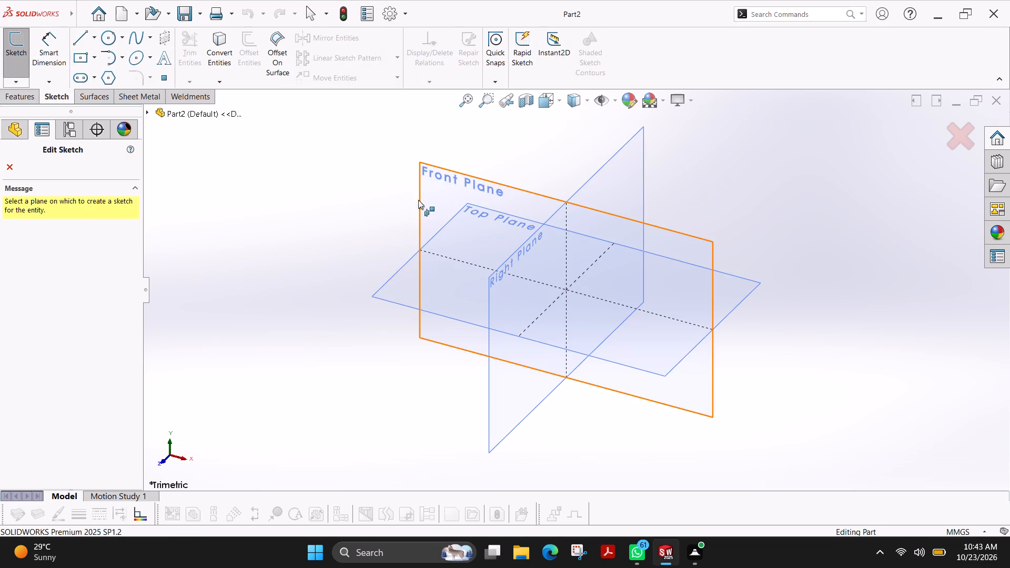
click(432, 197)
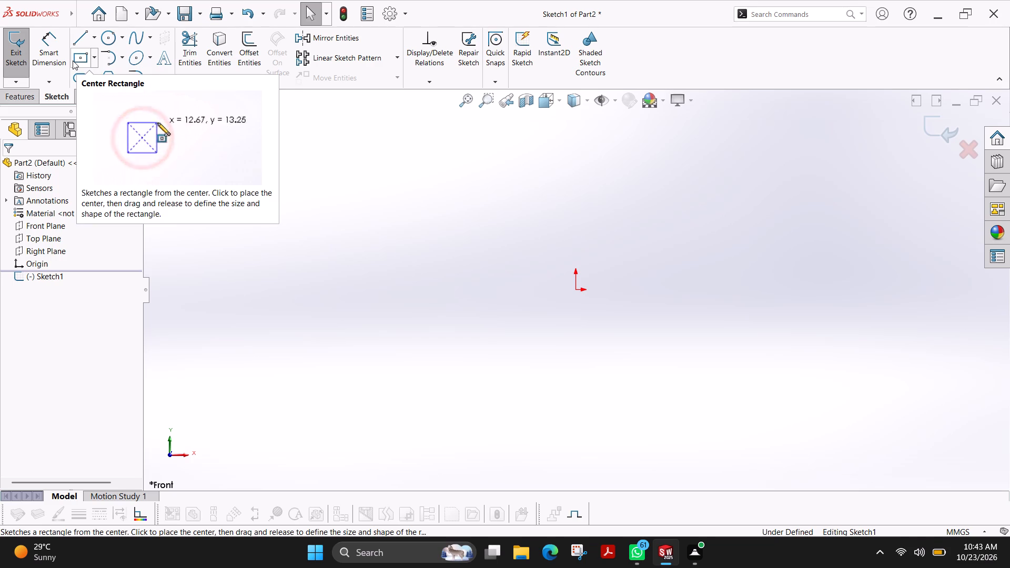
Sketch a corner rectangle about 126 mm wide, extending up and to the right from the origin.
click(93, 57)
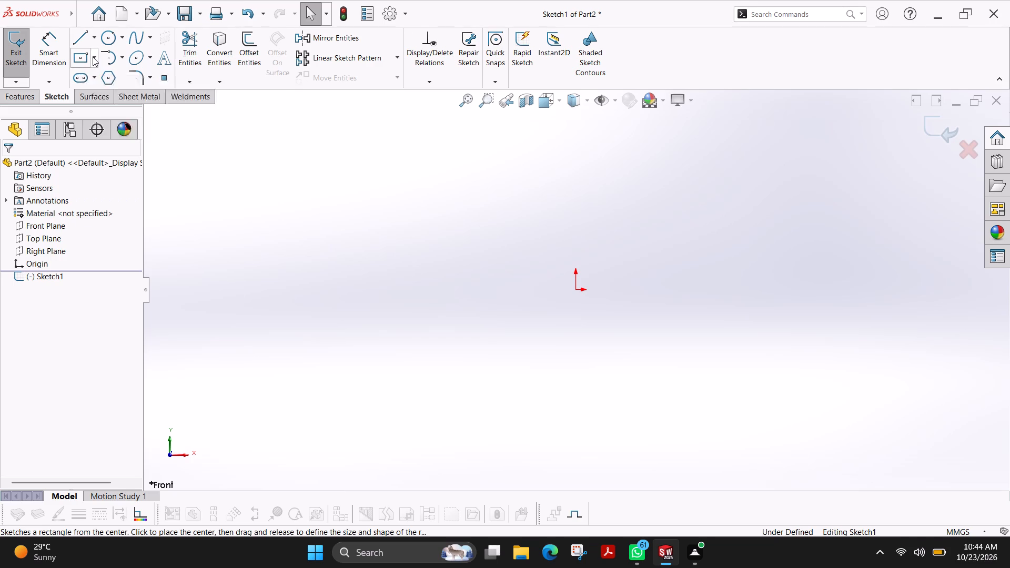
click(100, 75)
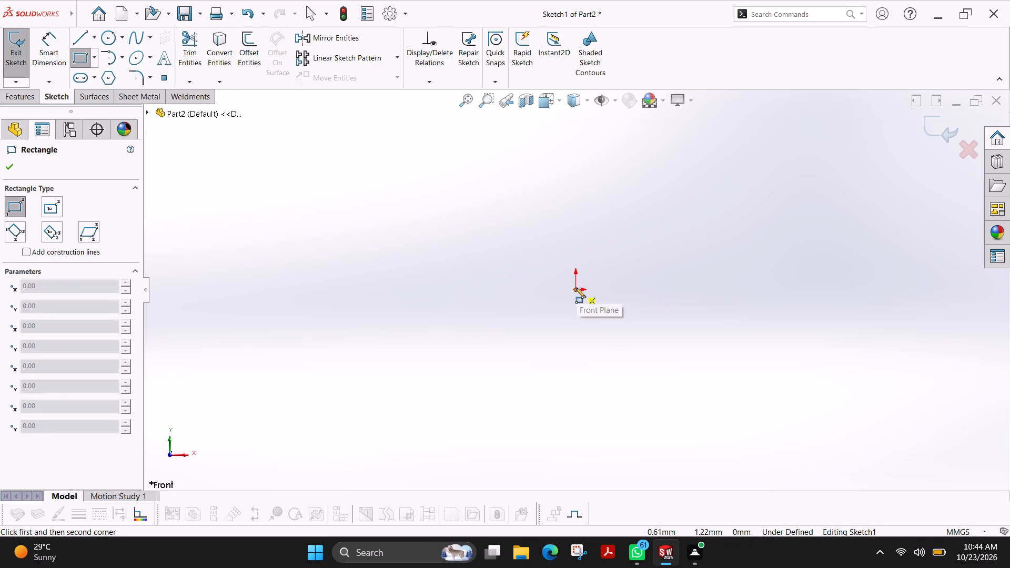
click(575, 288)
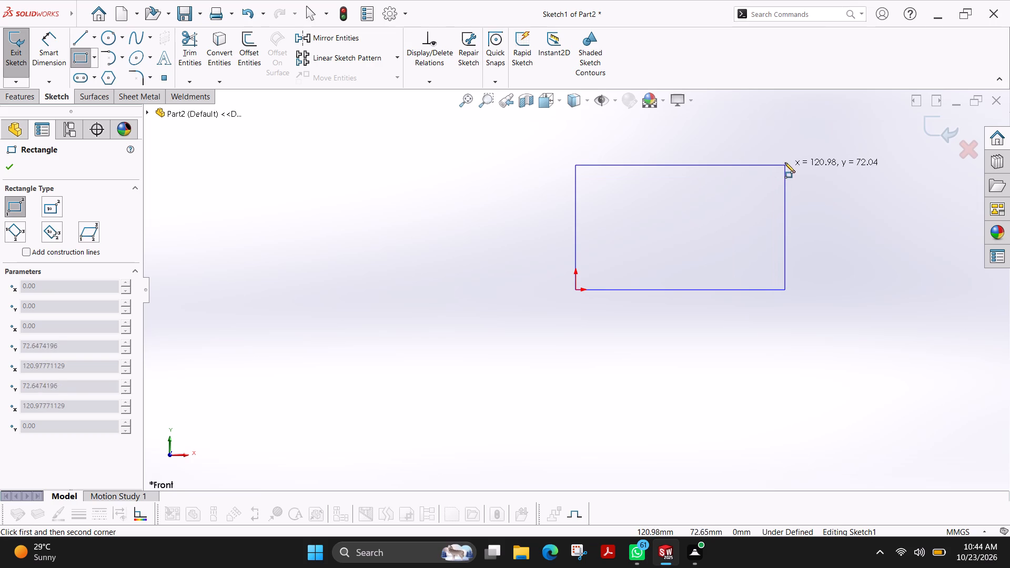
click(794, 156)
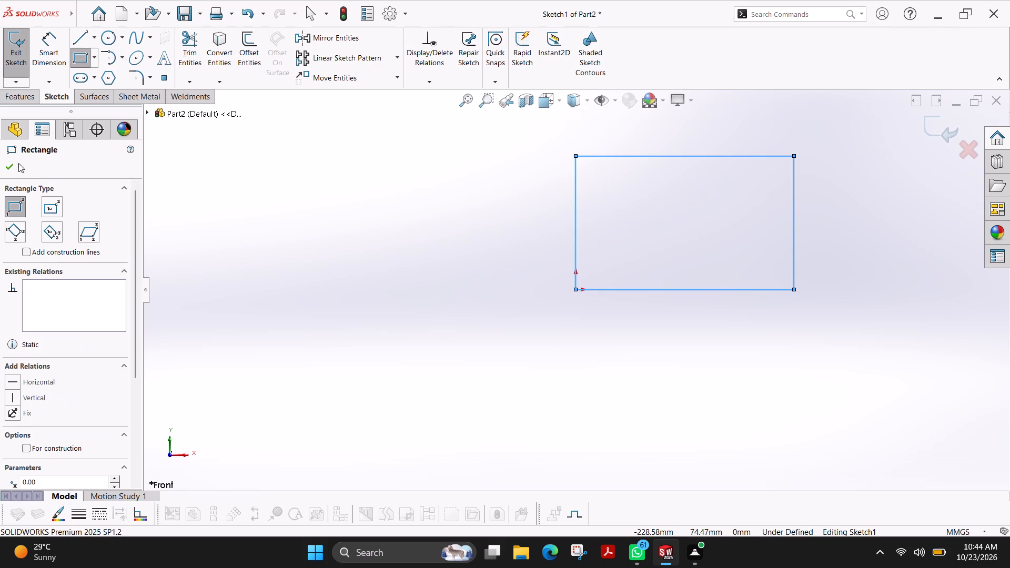
click(9, 167)
Dimension the rectangle's bottom edge to 65 mm.
scroll(785, 201, up, 2)
scroll(763, 206, down, 2)
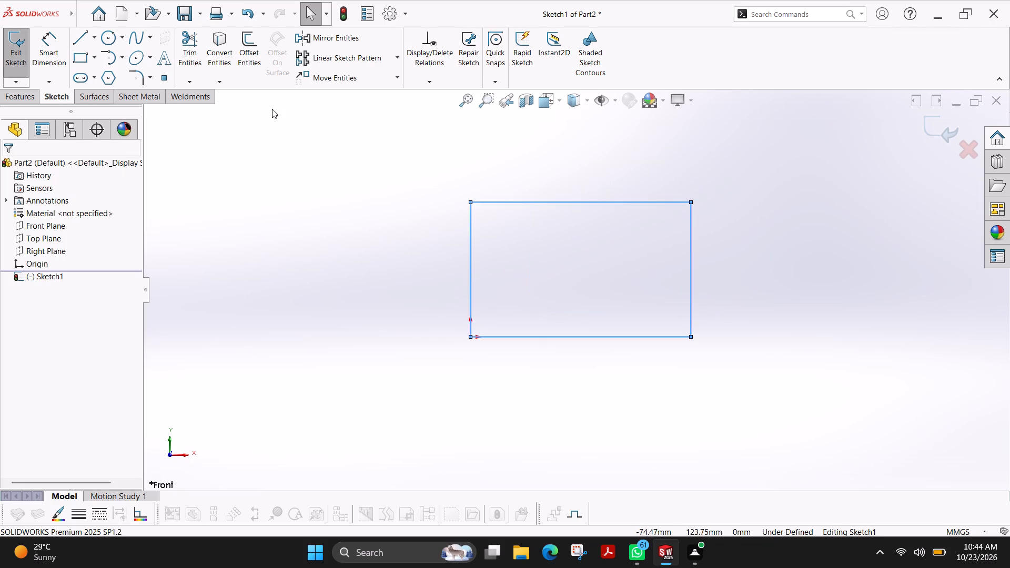
click(50, 48)
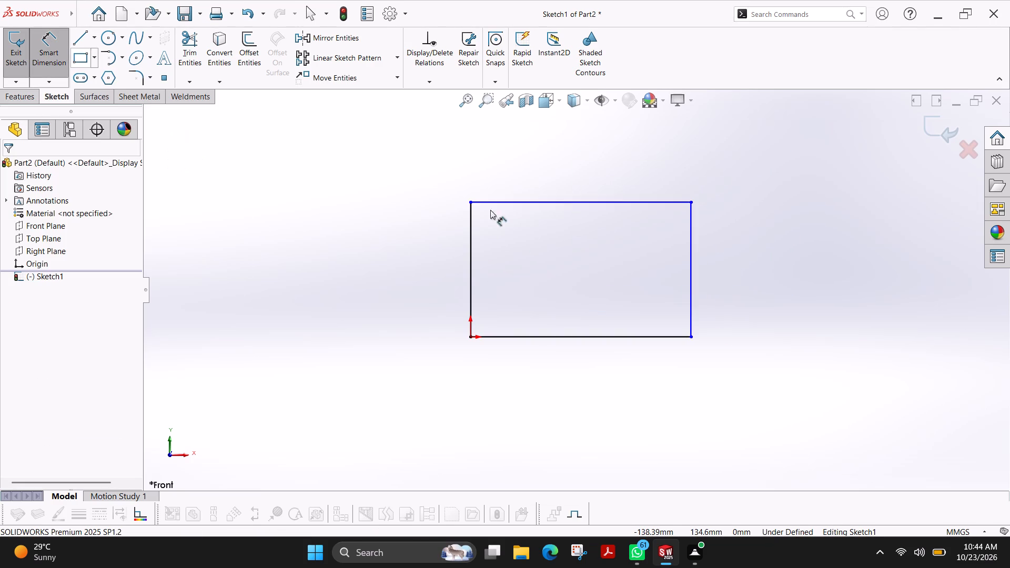
click(601, 339)
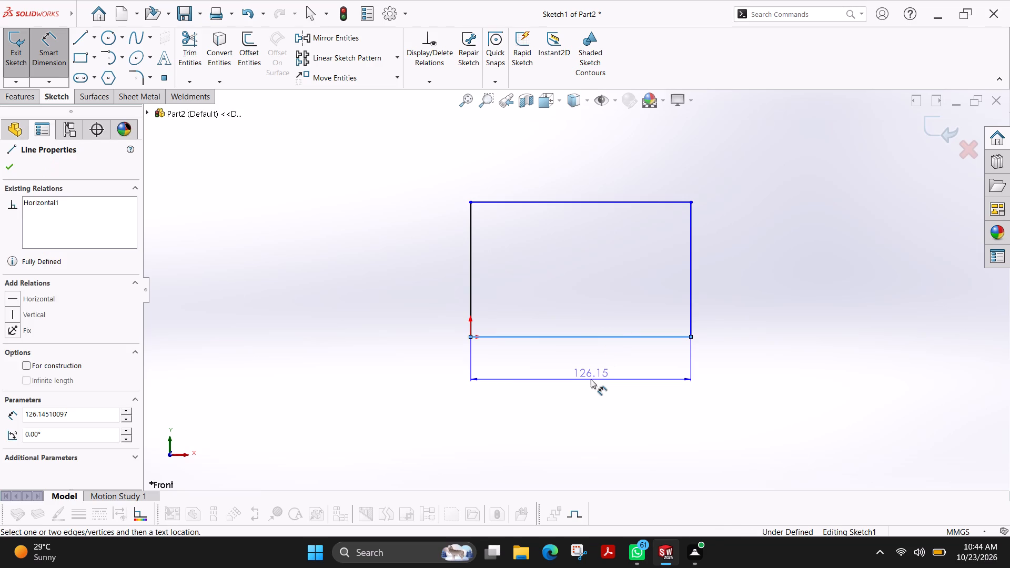
click(589, 379)
text(65)
key(Return)
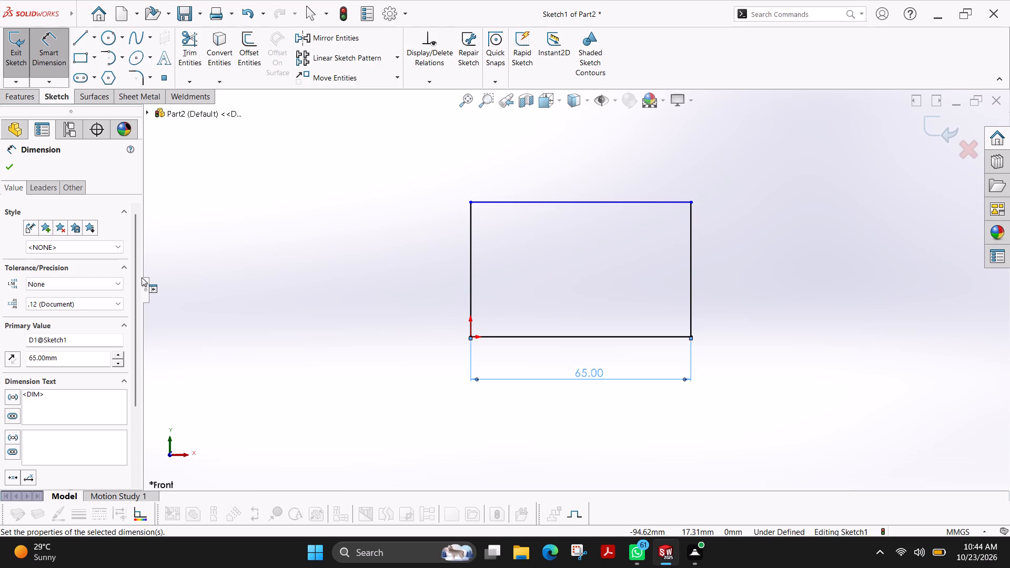
Dimension the rectangle's left edge to 41 mm.
click(471, 268)
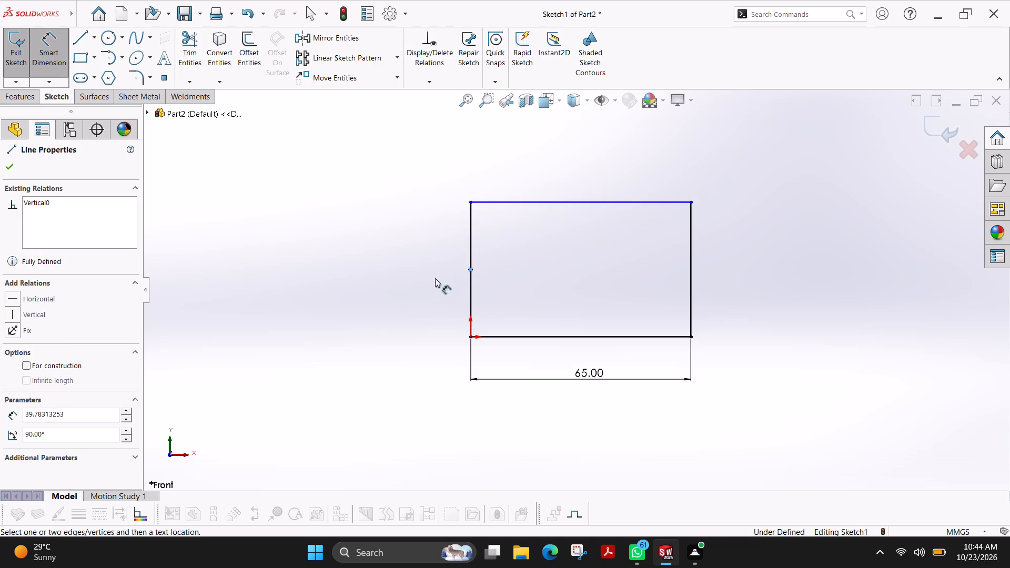
click(471, 289)
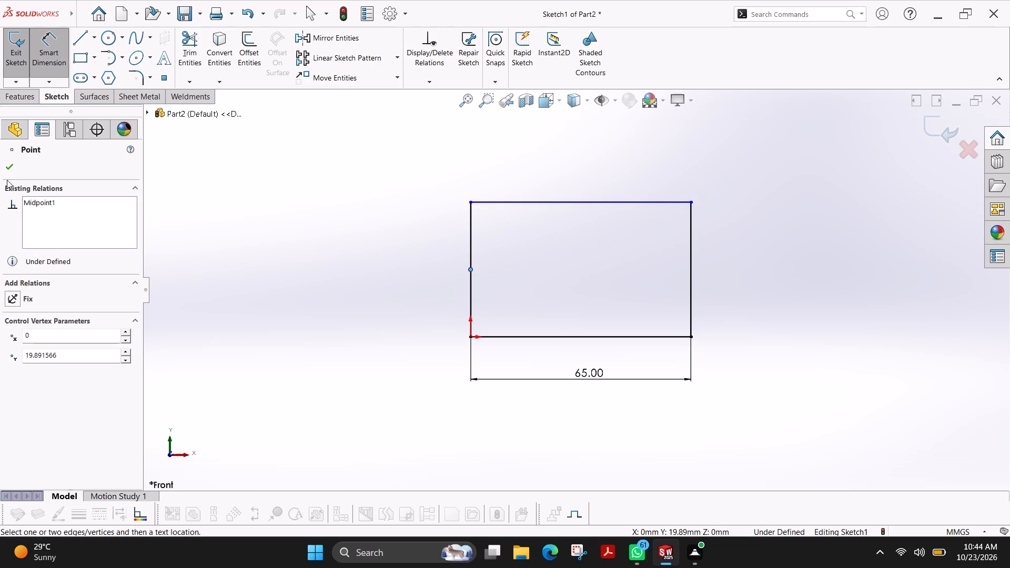
key(Escape)
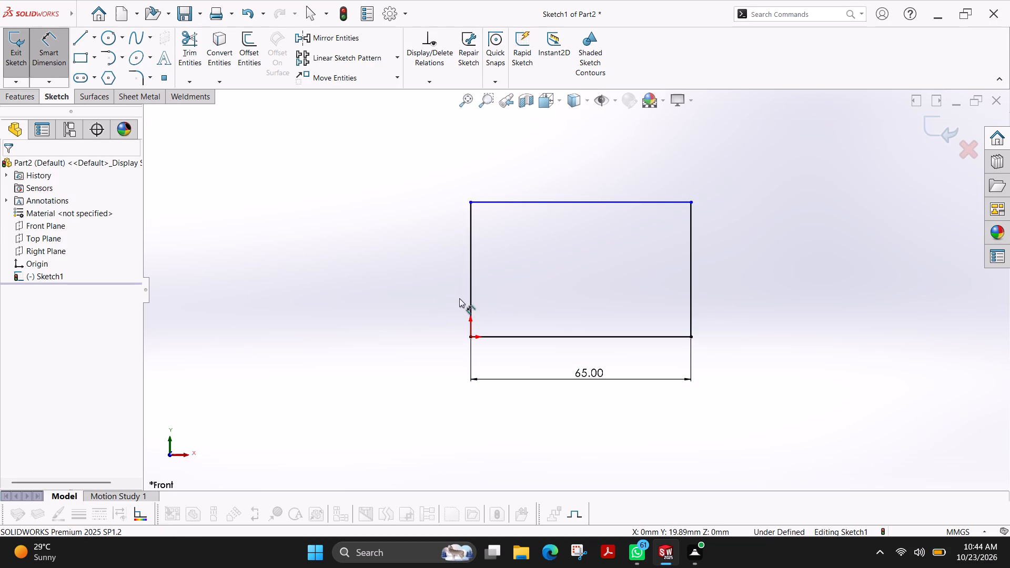
click(469, 293)
click(427, 287)
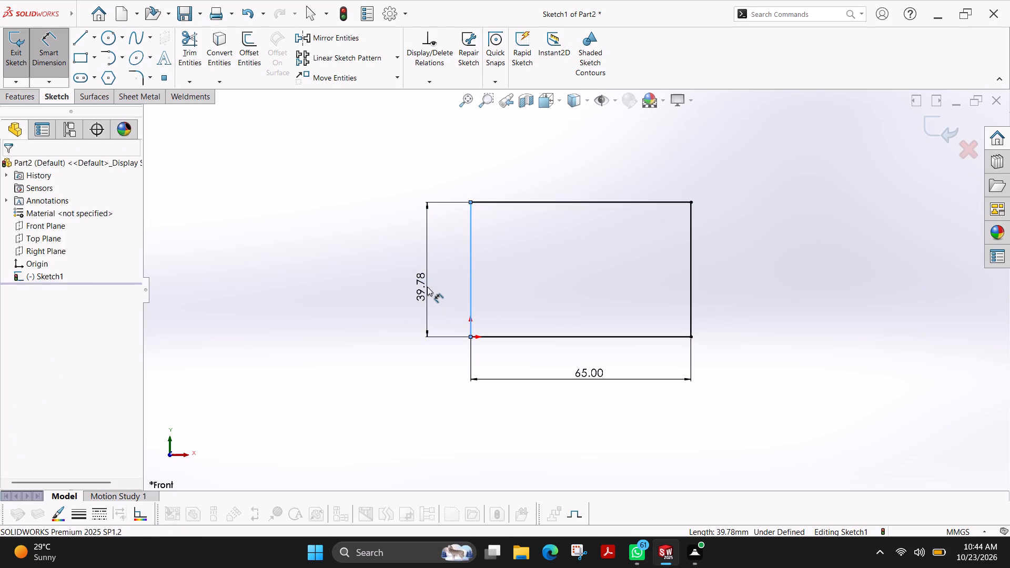
text(41)
key(Return)
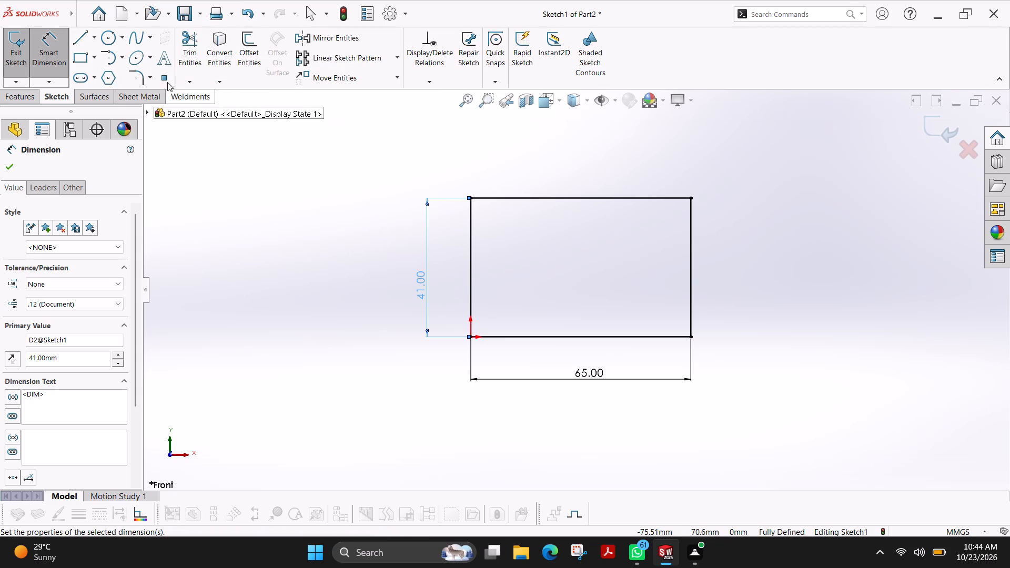
Add a 10 mm equal-distance sketch chamfer between the rectangle's top and right edges.
click(148, 79)
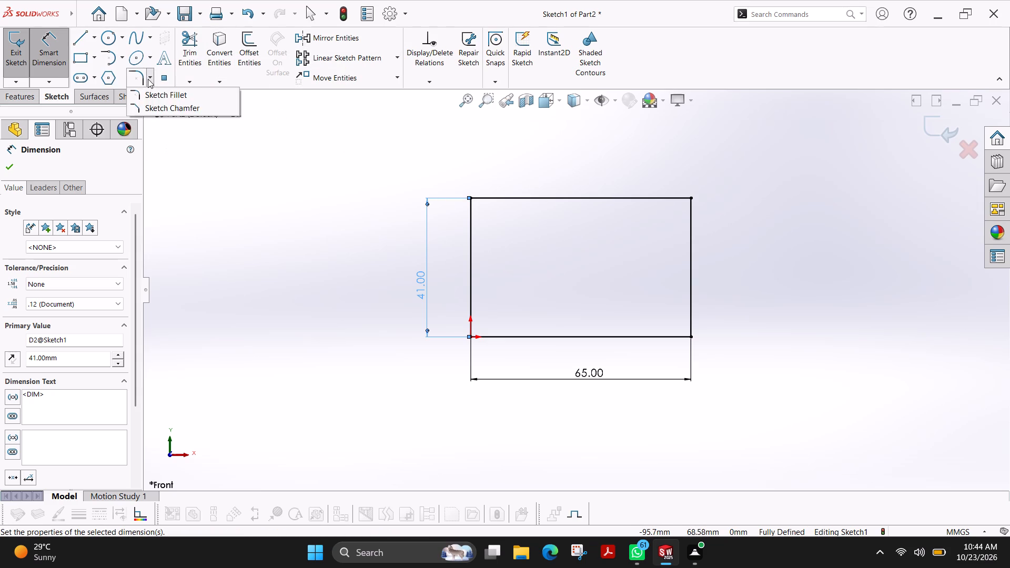
click(153, 83)
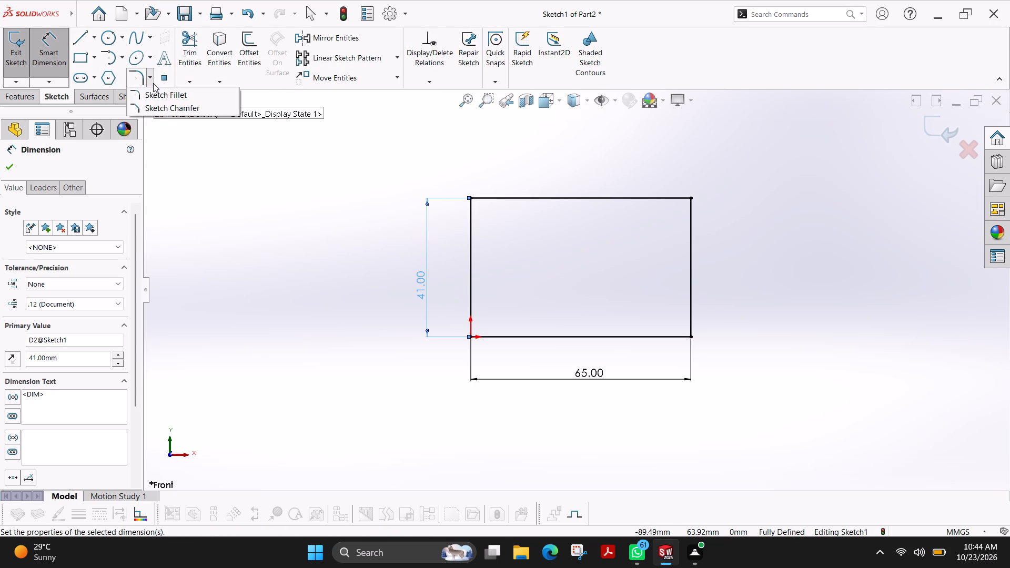
click(151, 85)
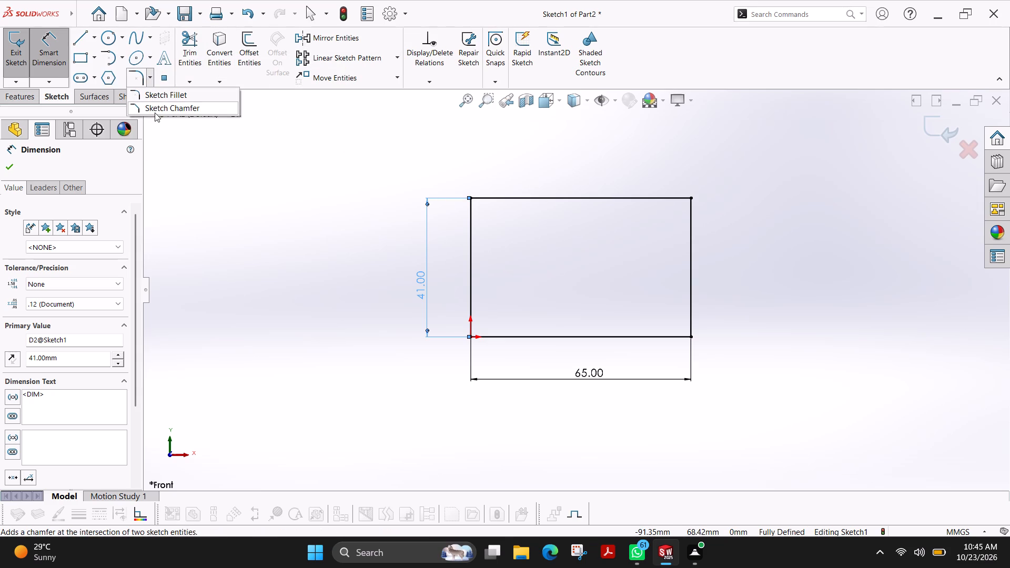
click(155, 113)
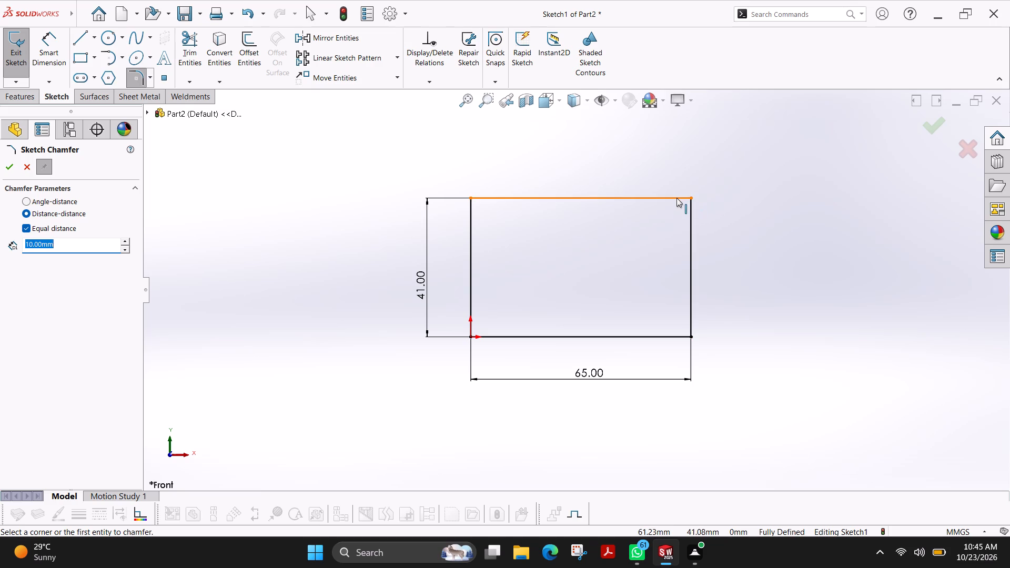
click(675, 198)
click(689, 225)
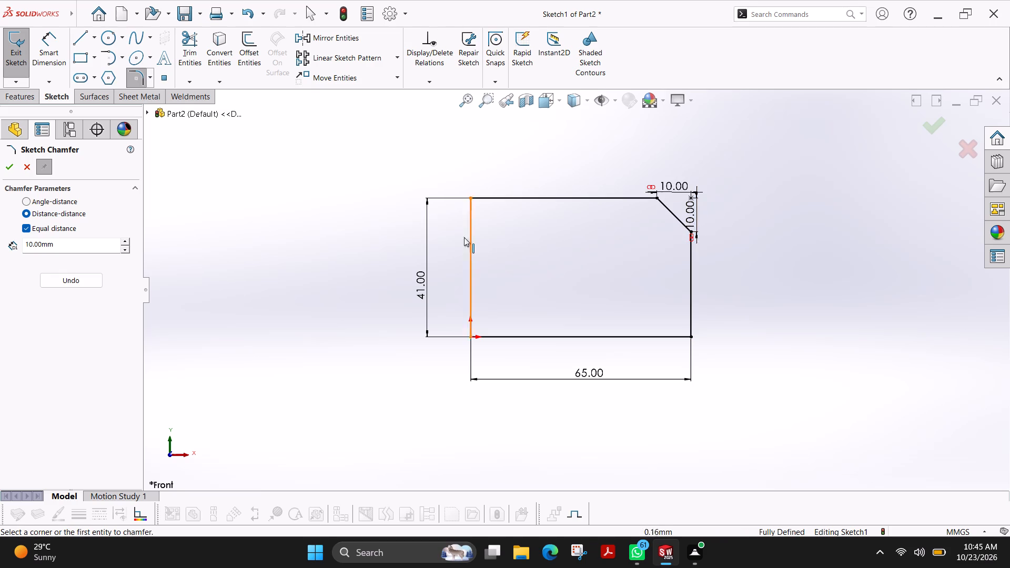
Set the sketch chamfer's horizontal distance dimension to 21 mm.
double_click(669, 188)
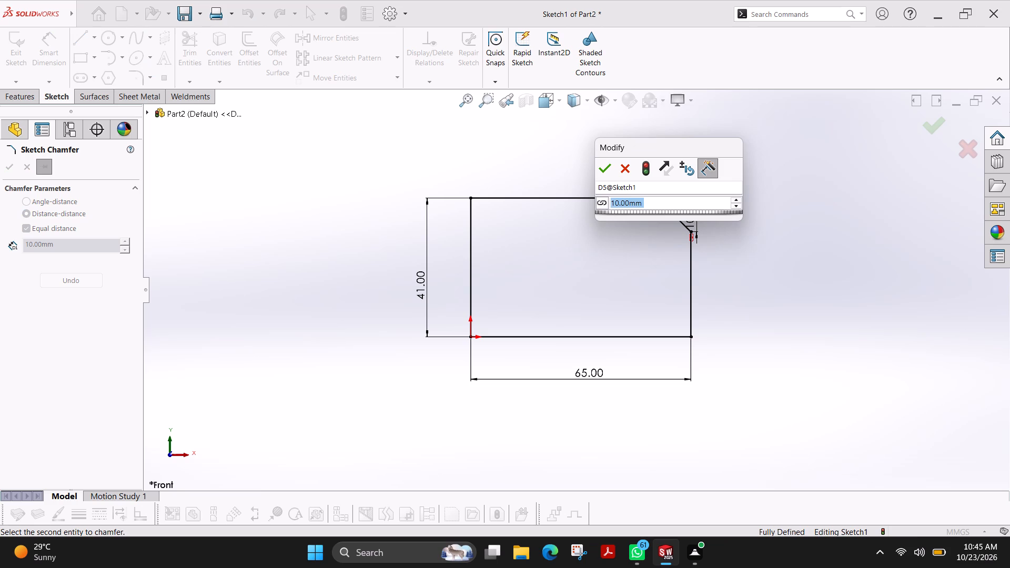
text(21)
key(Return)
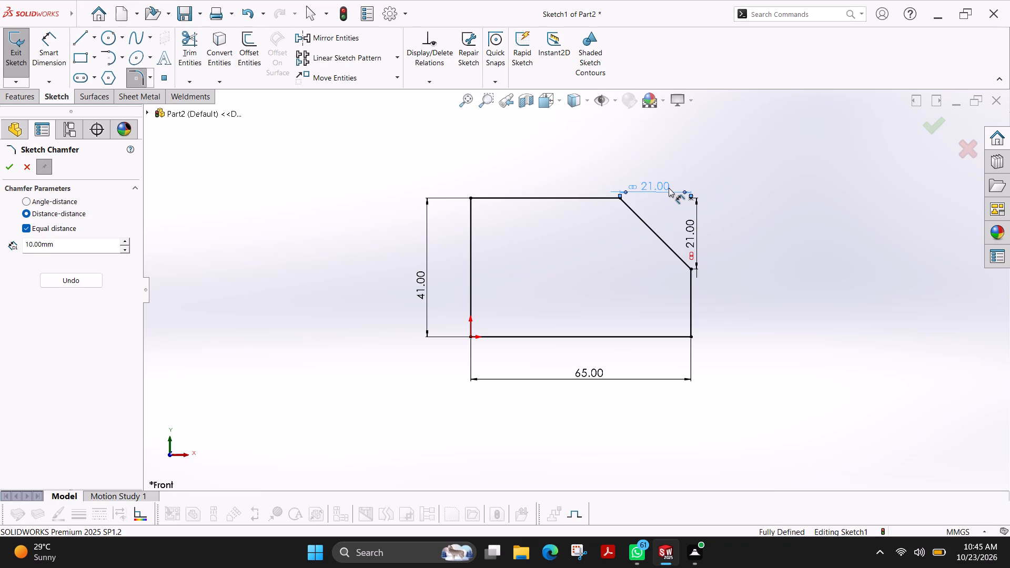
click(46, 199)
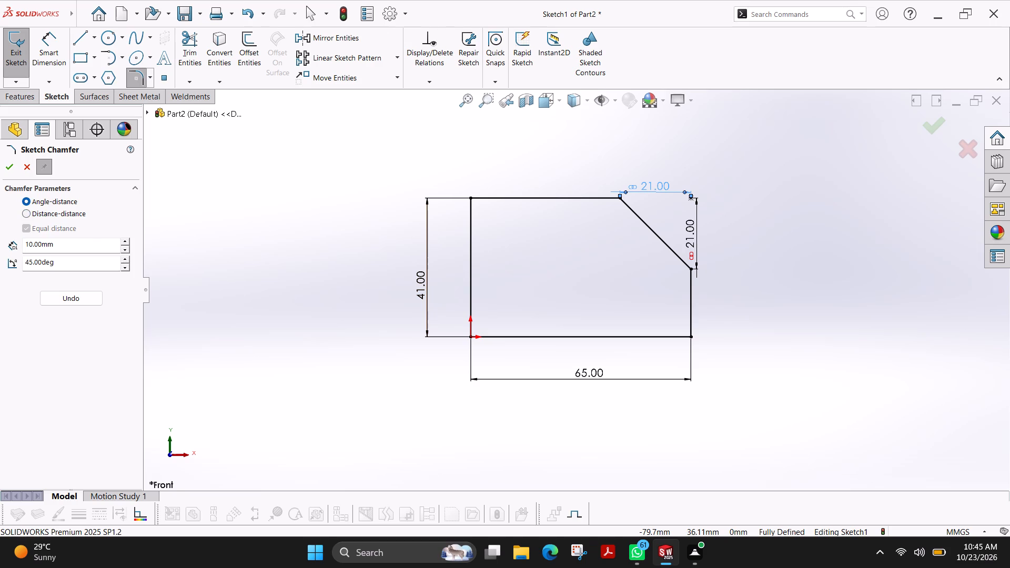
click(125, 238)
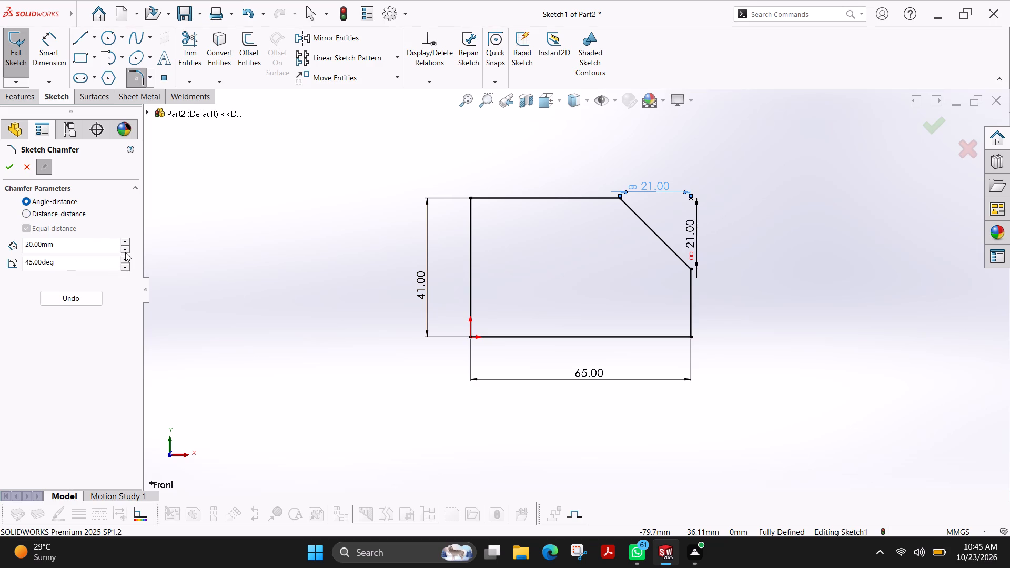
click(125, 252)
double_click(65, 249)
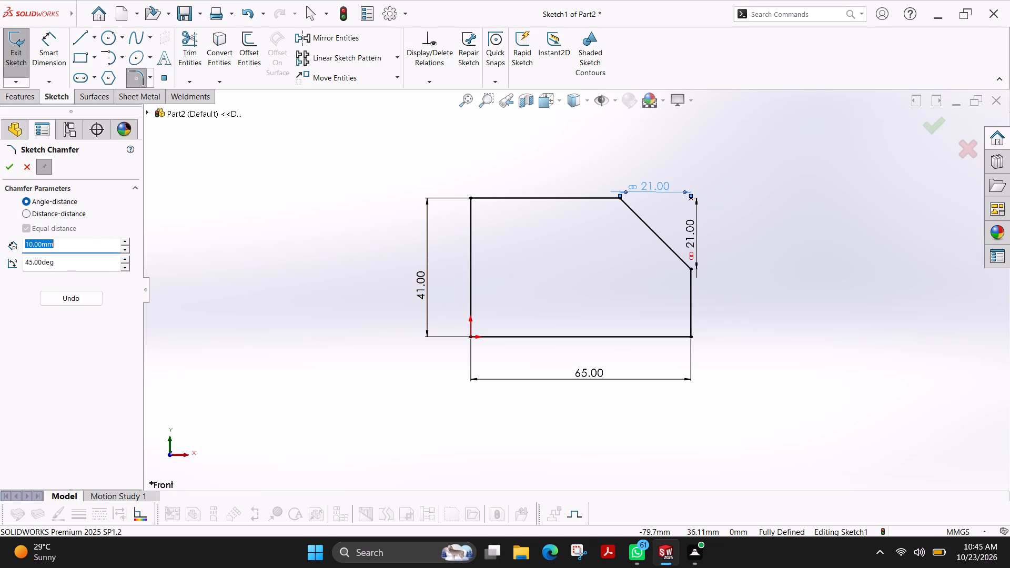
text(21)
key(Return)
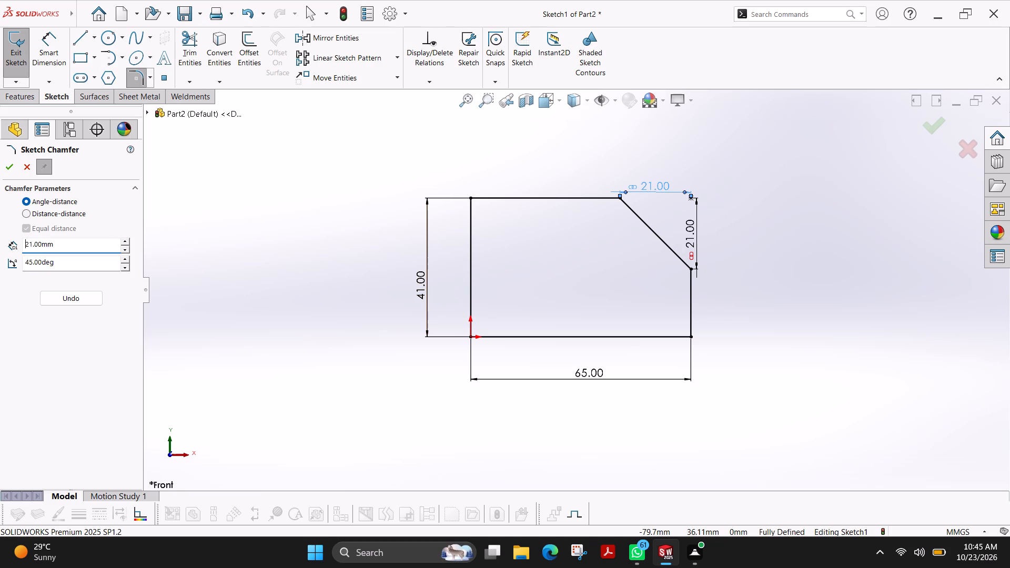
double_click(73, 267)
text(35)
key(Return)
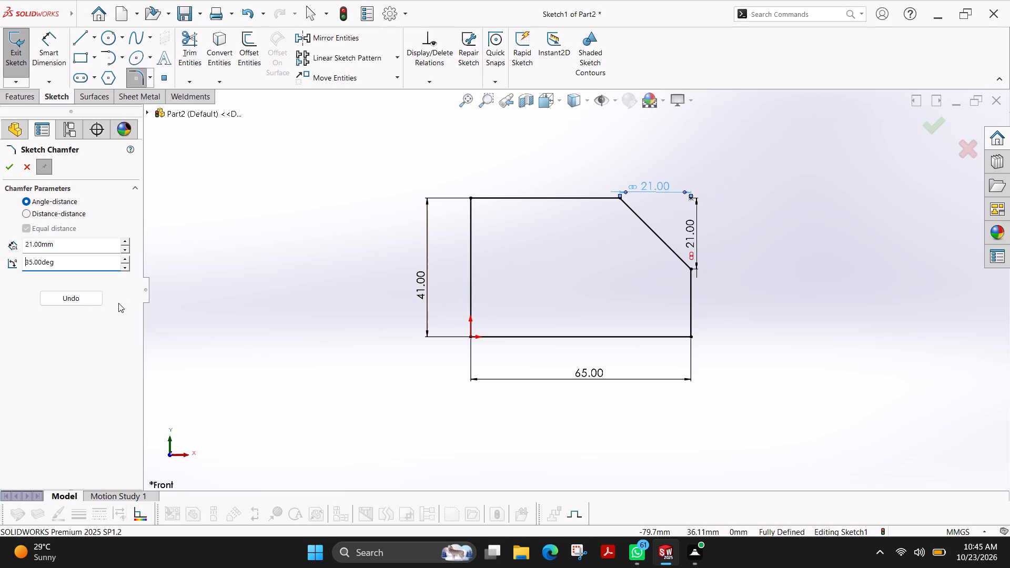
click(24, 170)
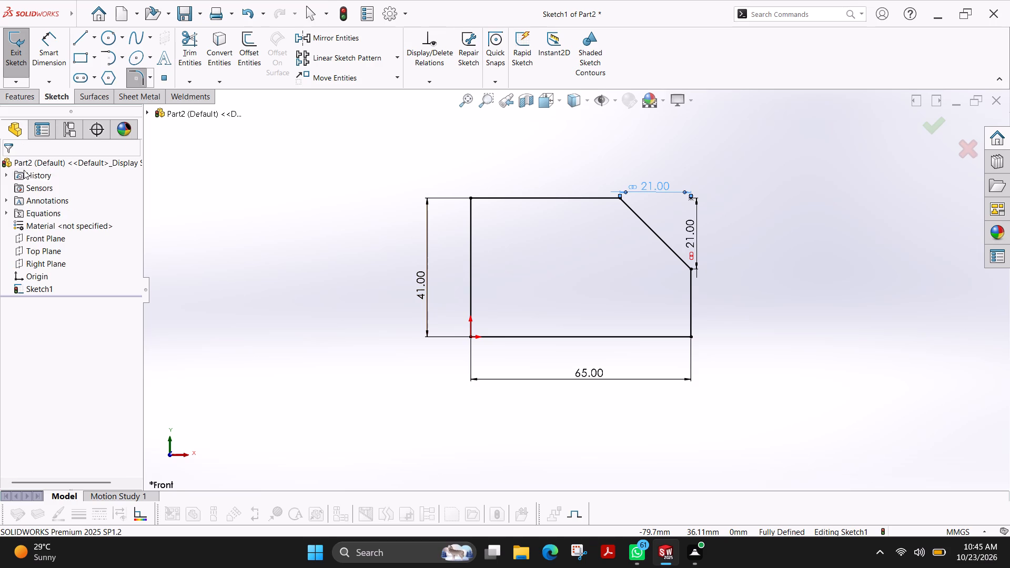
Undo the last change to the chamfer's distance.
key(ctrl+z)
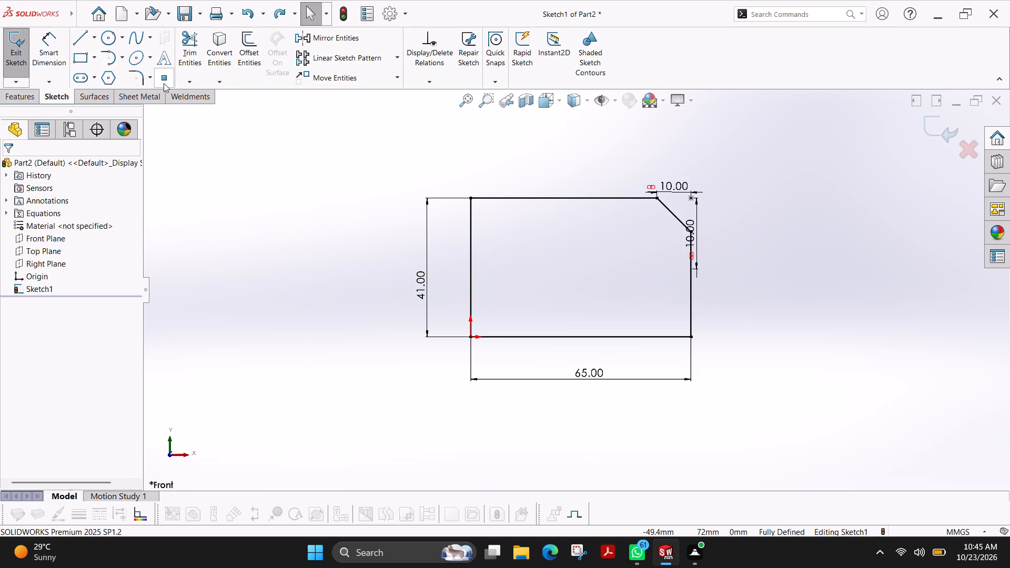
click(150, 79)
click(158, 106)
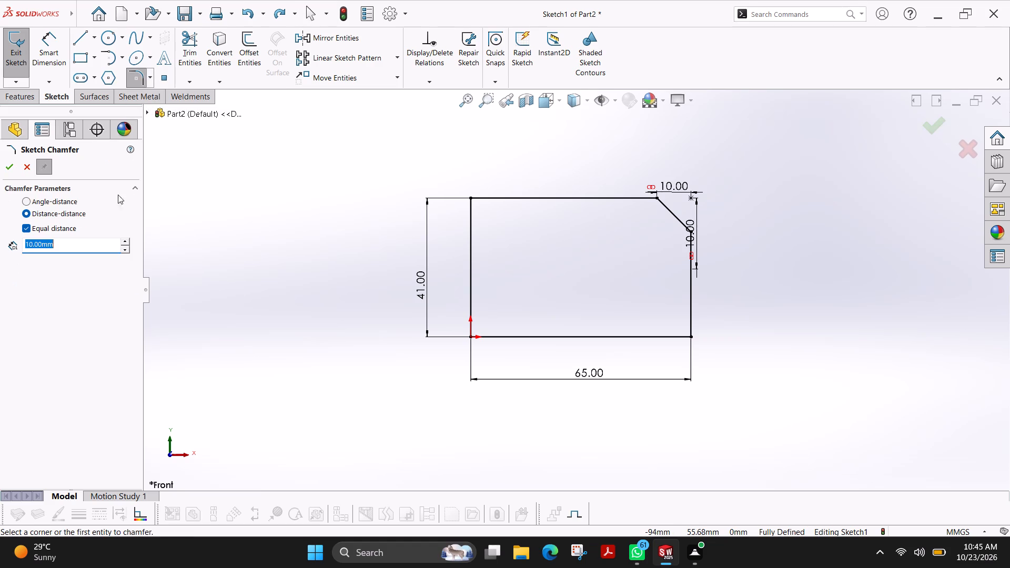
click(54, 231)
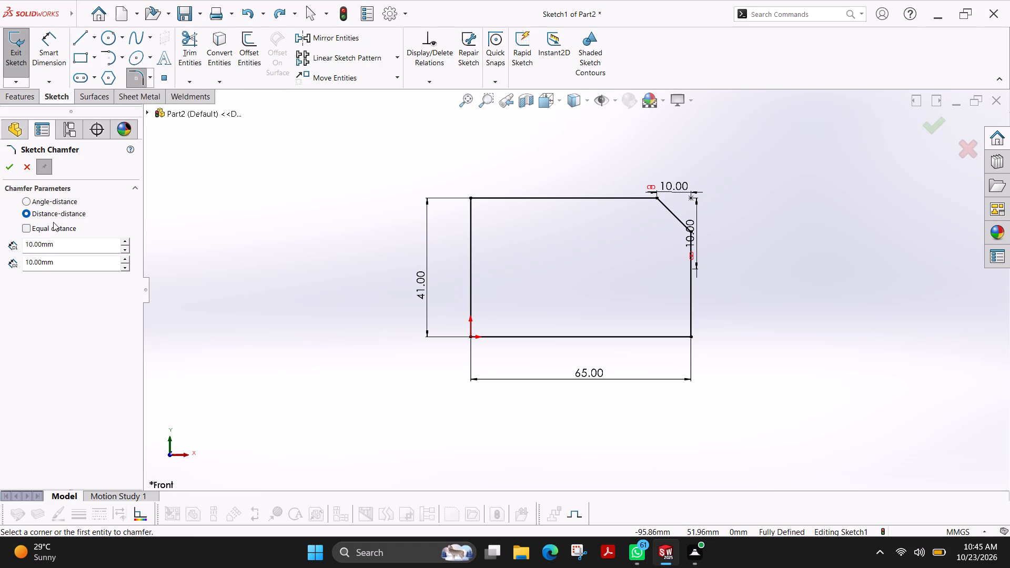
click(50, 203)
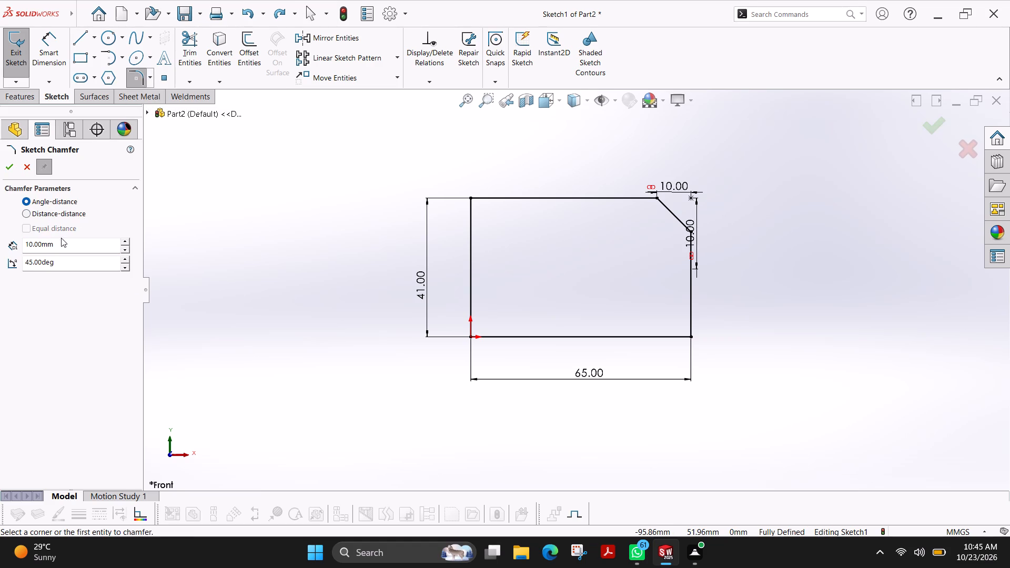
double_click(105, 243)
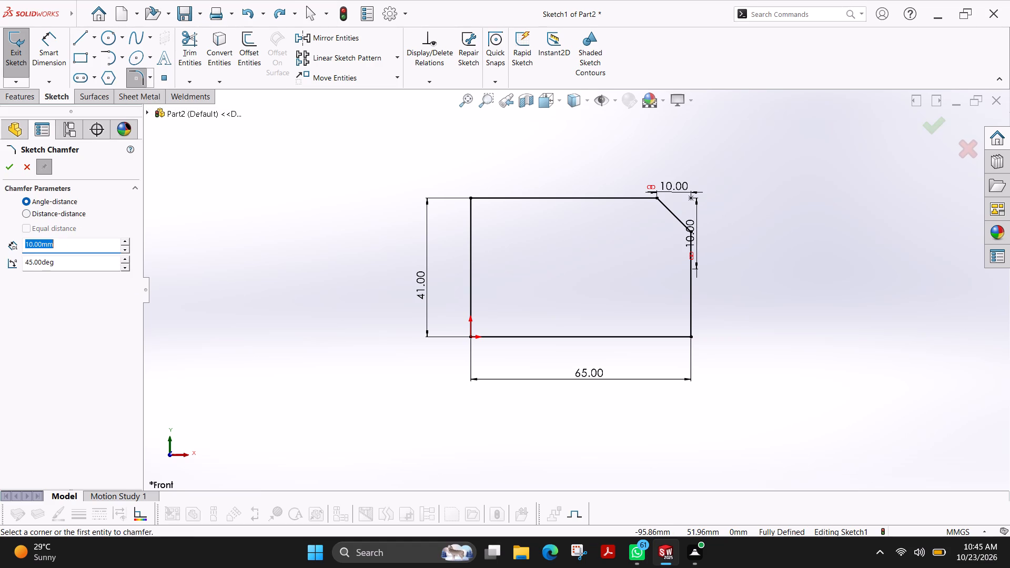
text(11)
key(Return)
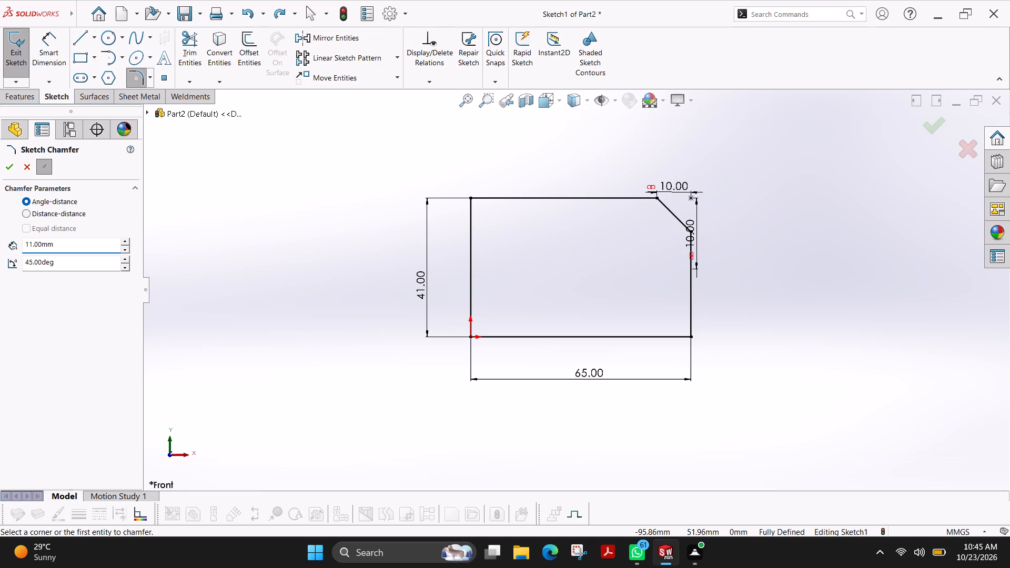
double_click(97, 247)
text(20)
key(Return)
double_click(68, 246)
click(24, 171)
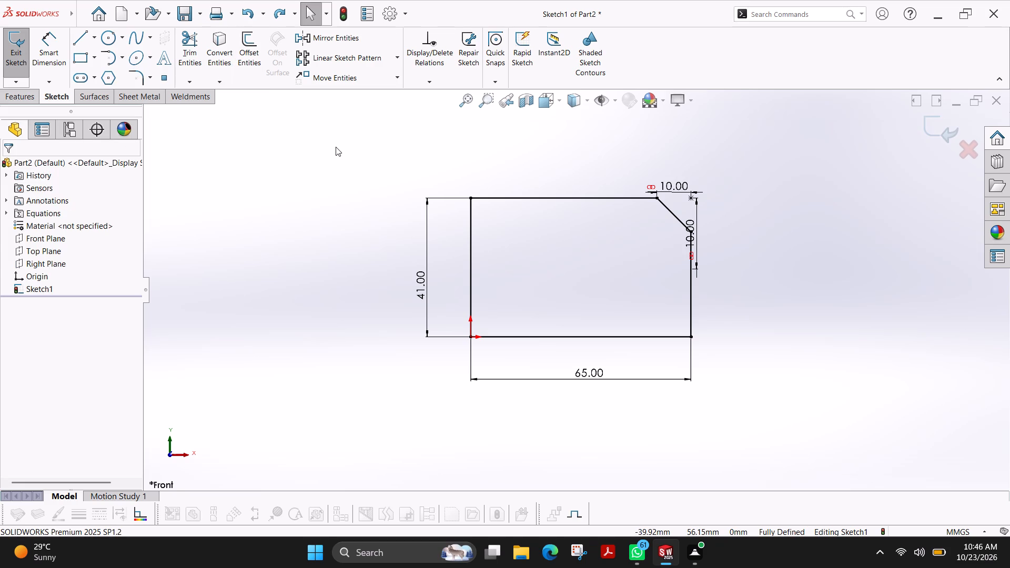
Undo the 10 mm sketch chamfer at the rectangle's top-right corner.
key(ctrl+z)
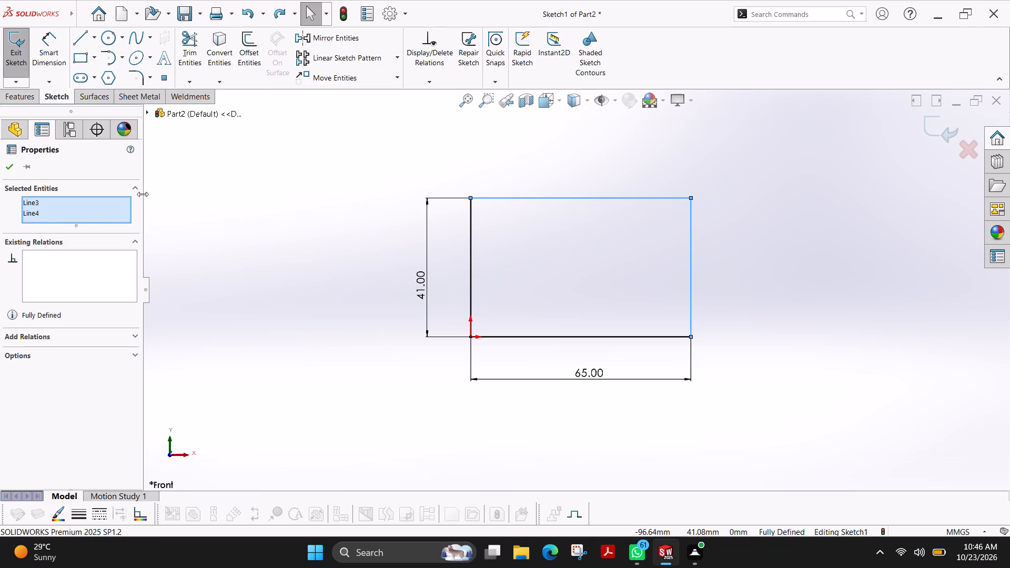
key(Escape)
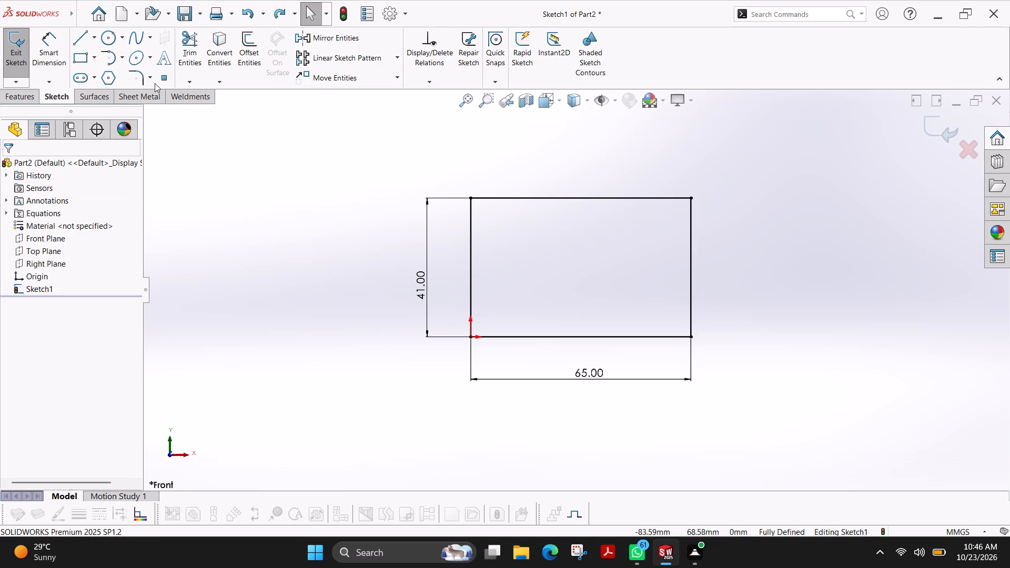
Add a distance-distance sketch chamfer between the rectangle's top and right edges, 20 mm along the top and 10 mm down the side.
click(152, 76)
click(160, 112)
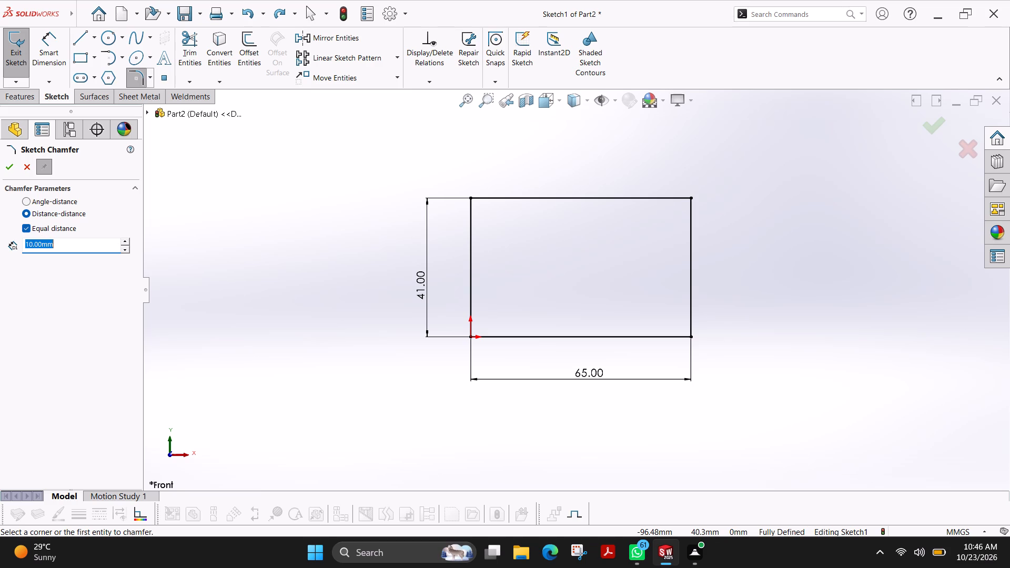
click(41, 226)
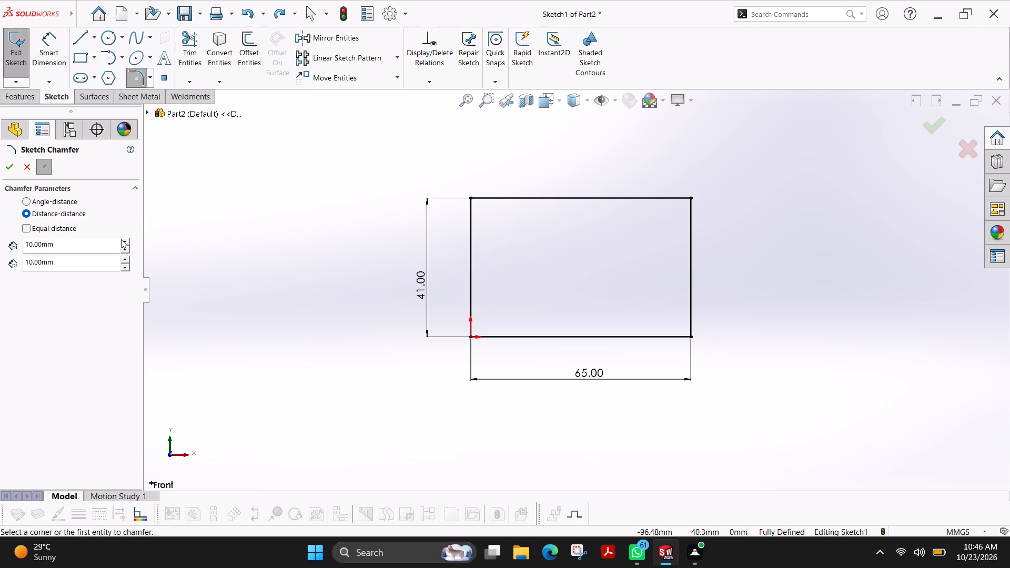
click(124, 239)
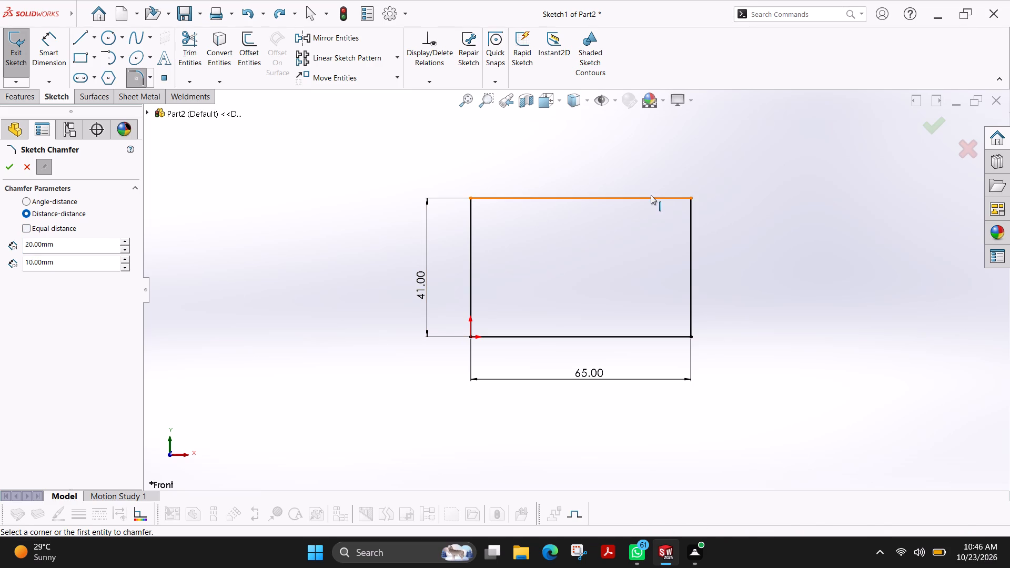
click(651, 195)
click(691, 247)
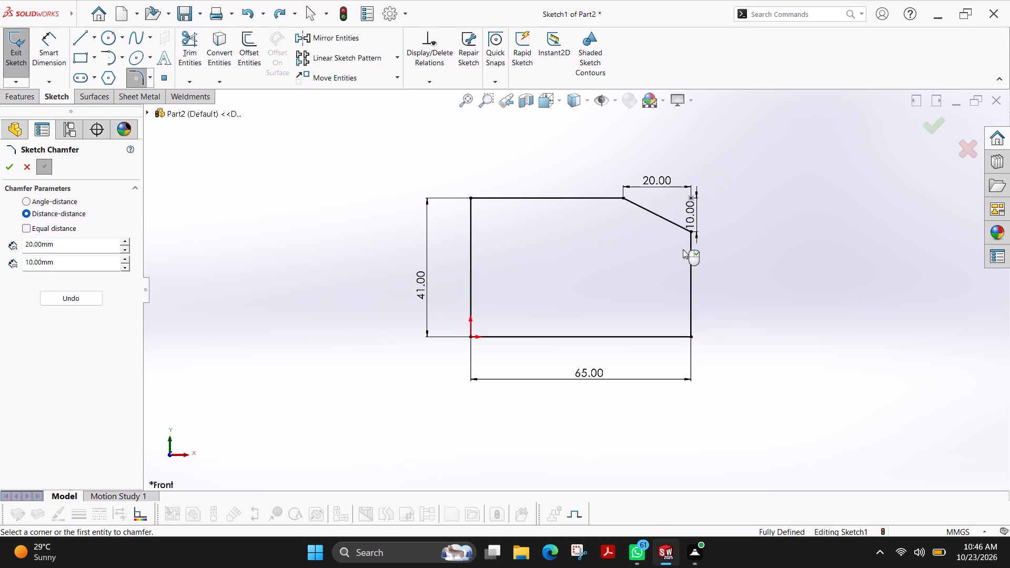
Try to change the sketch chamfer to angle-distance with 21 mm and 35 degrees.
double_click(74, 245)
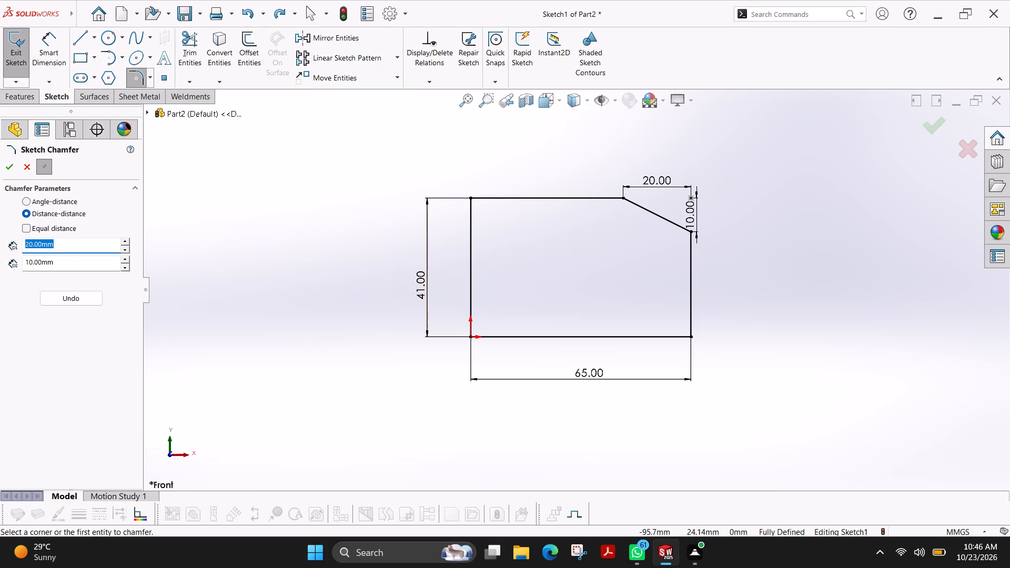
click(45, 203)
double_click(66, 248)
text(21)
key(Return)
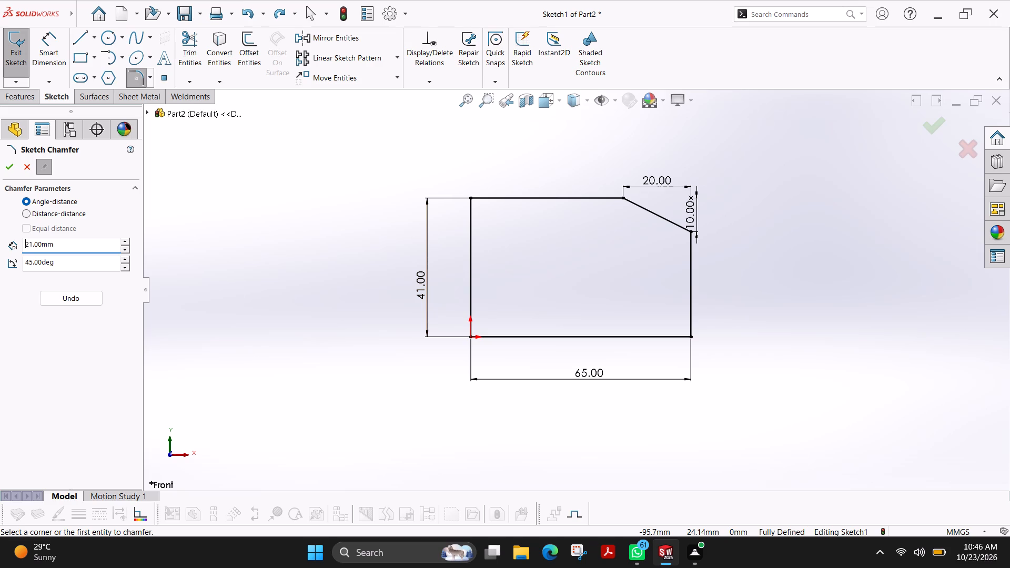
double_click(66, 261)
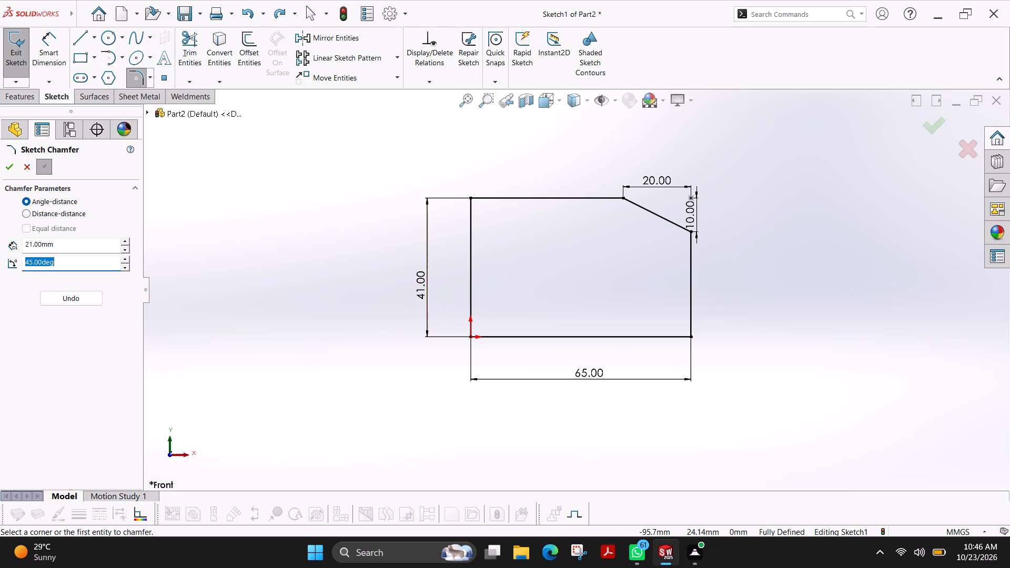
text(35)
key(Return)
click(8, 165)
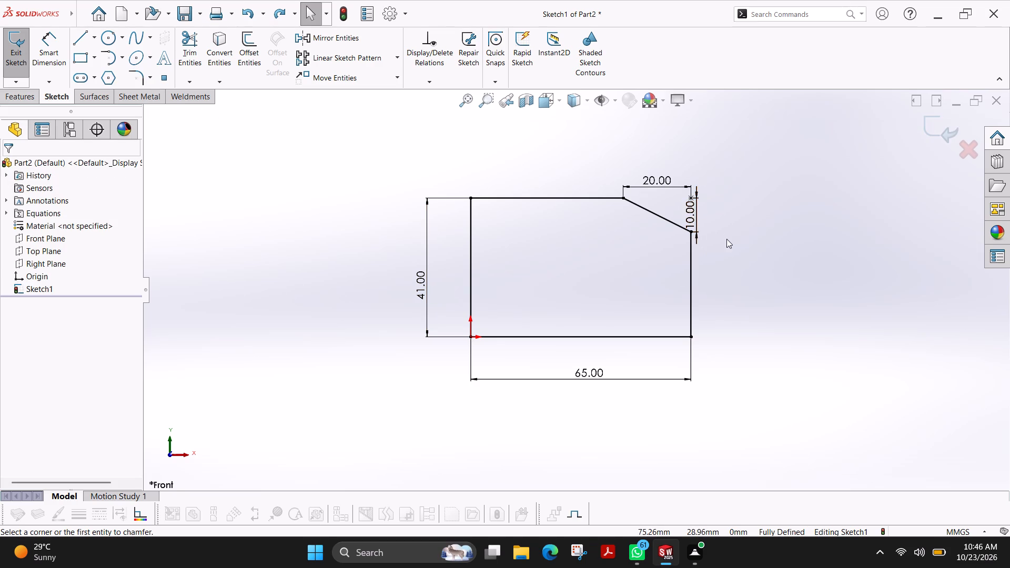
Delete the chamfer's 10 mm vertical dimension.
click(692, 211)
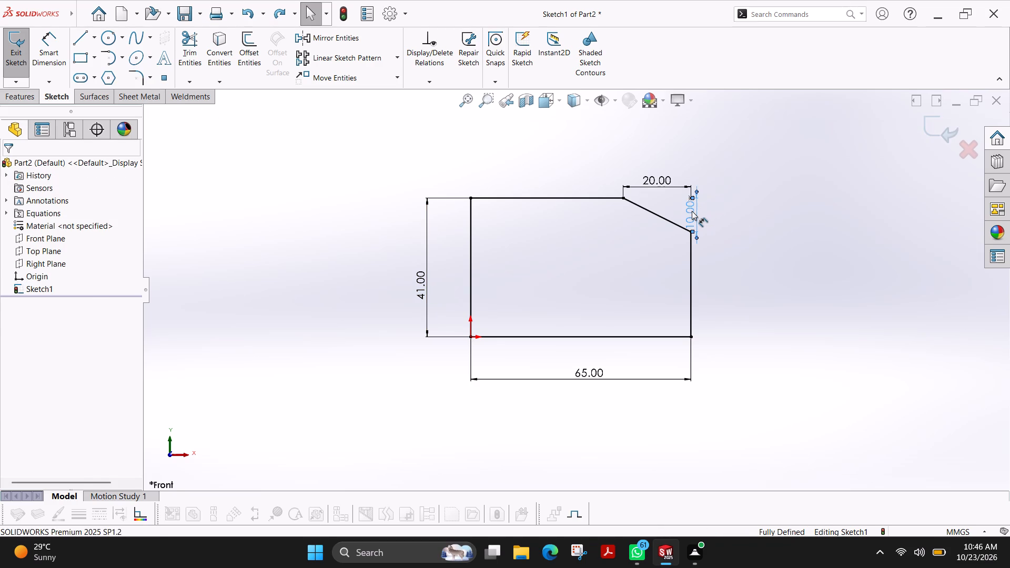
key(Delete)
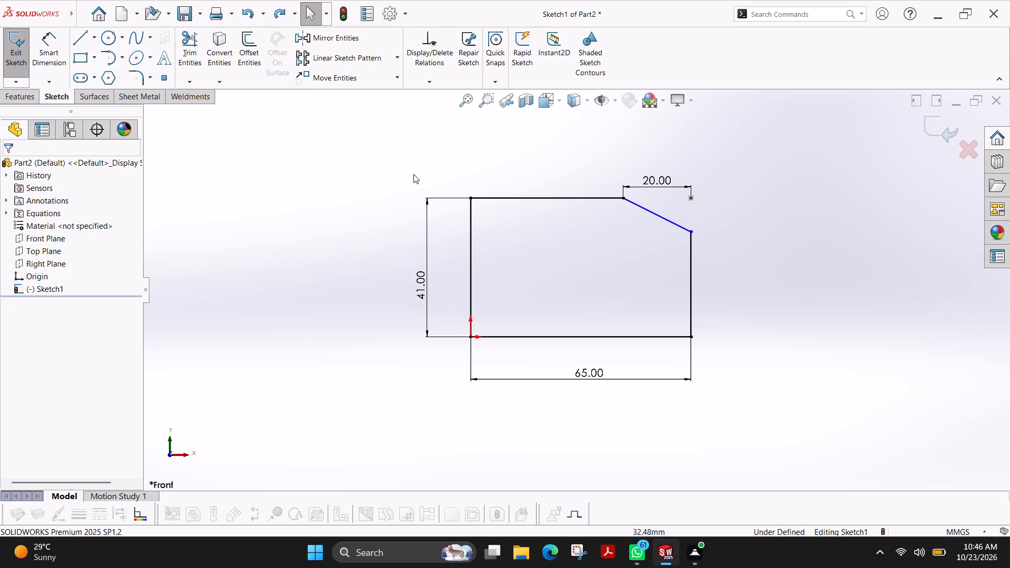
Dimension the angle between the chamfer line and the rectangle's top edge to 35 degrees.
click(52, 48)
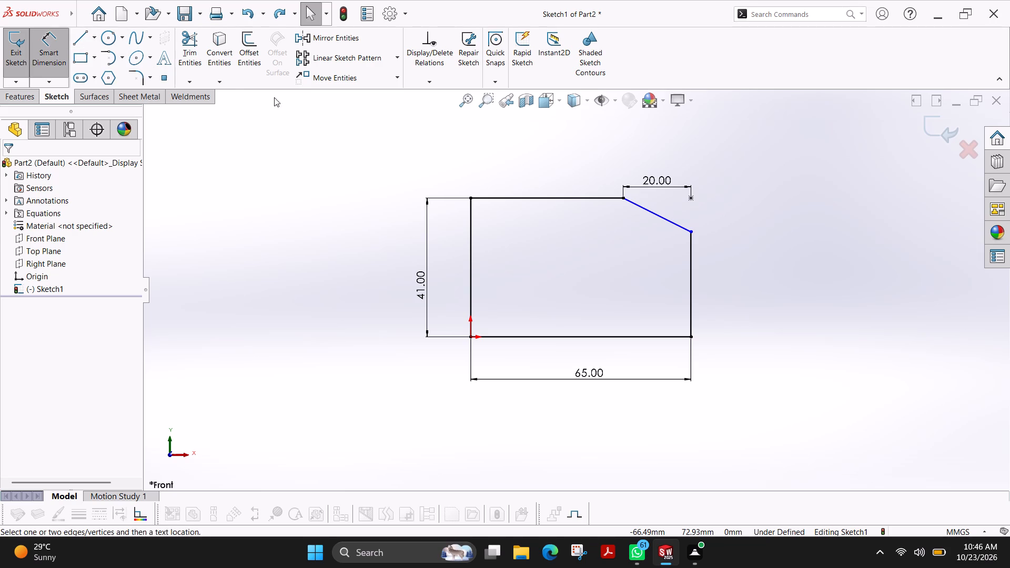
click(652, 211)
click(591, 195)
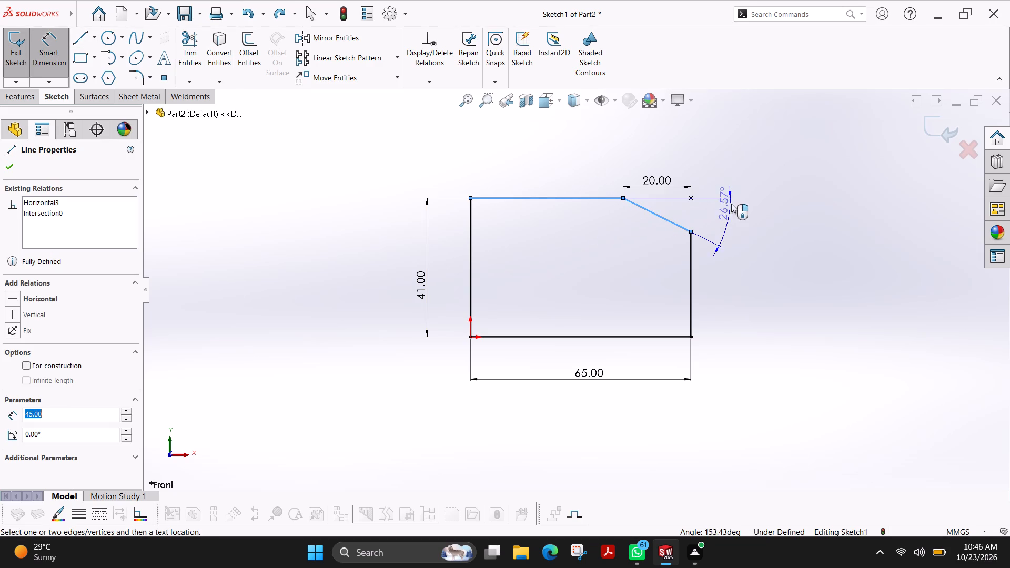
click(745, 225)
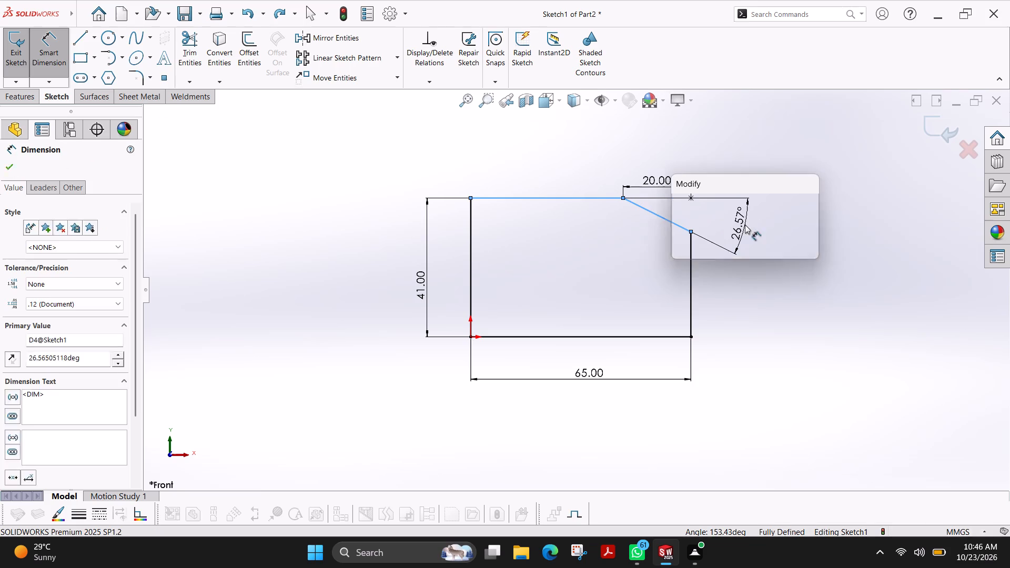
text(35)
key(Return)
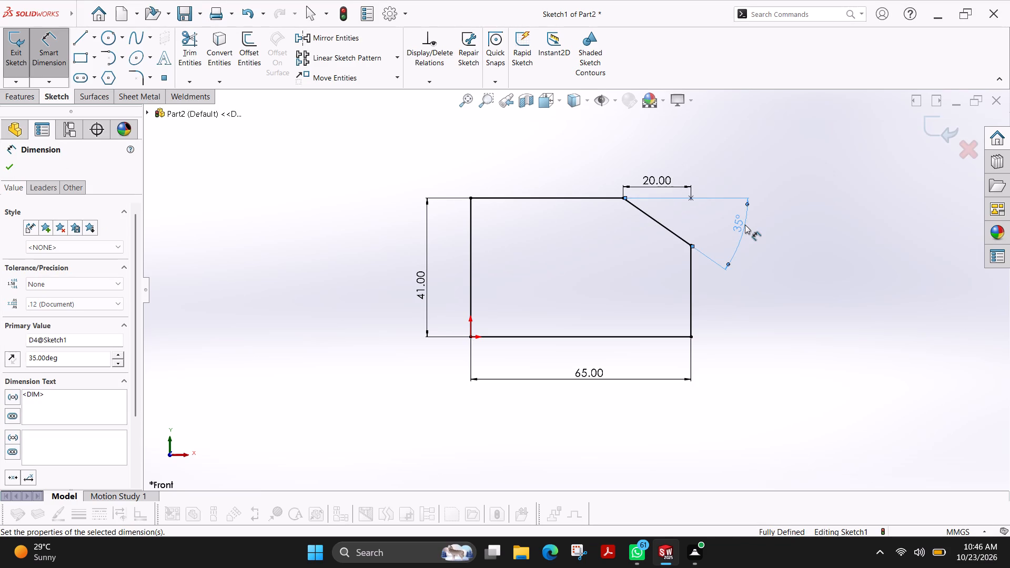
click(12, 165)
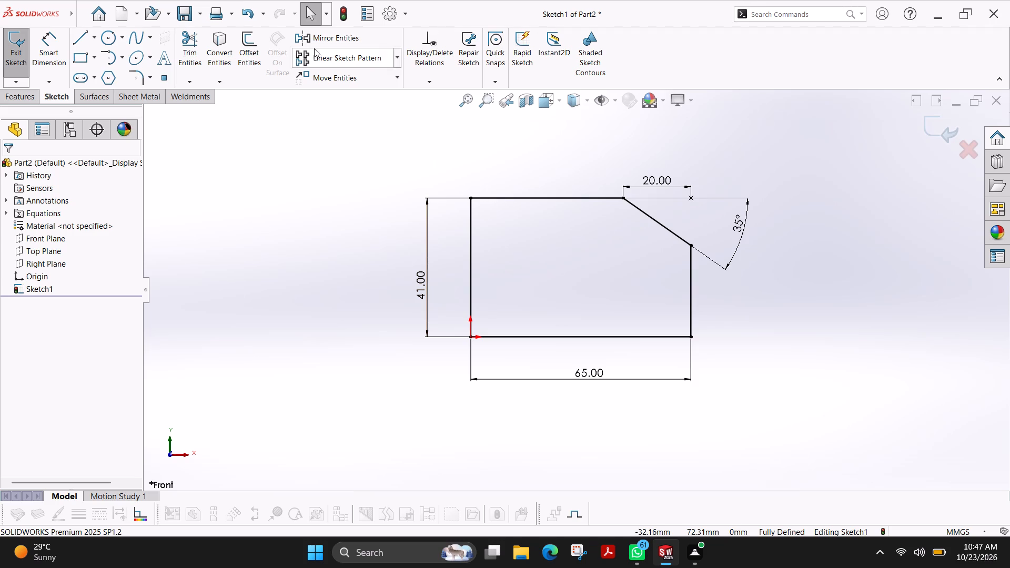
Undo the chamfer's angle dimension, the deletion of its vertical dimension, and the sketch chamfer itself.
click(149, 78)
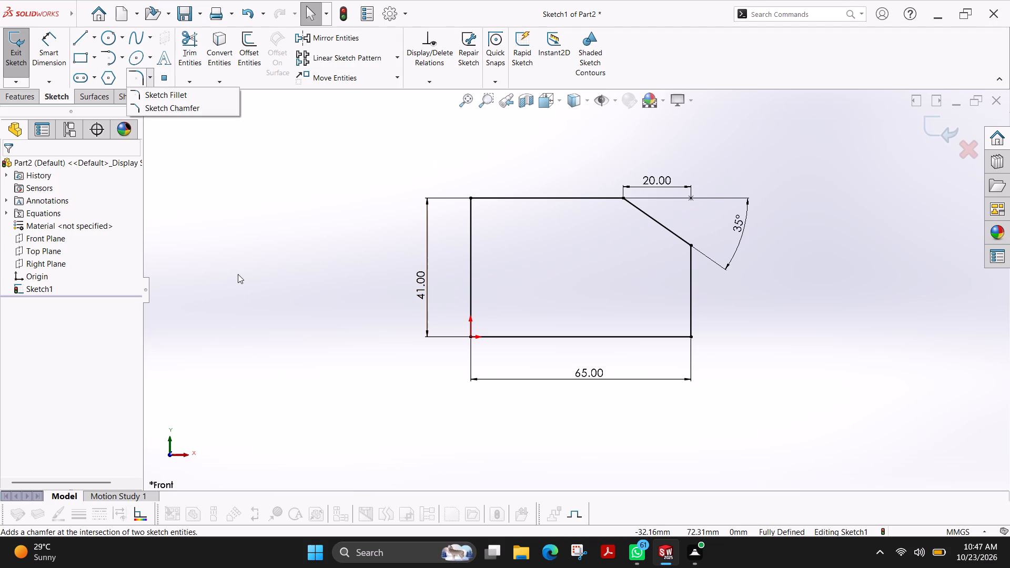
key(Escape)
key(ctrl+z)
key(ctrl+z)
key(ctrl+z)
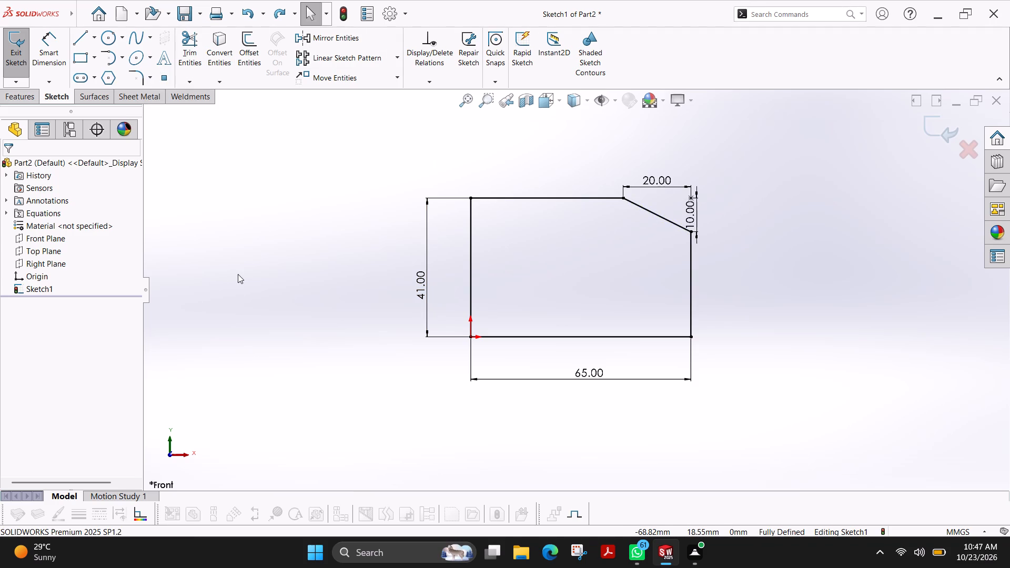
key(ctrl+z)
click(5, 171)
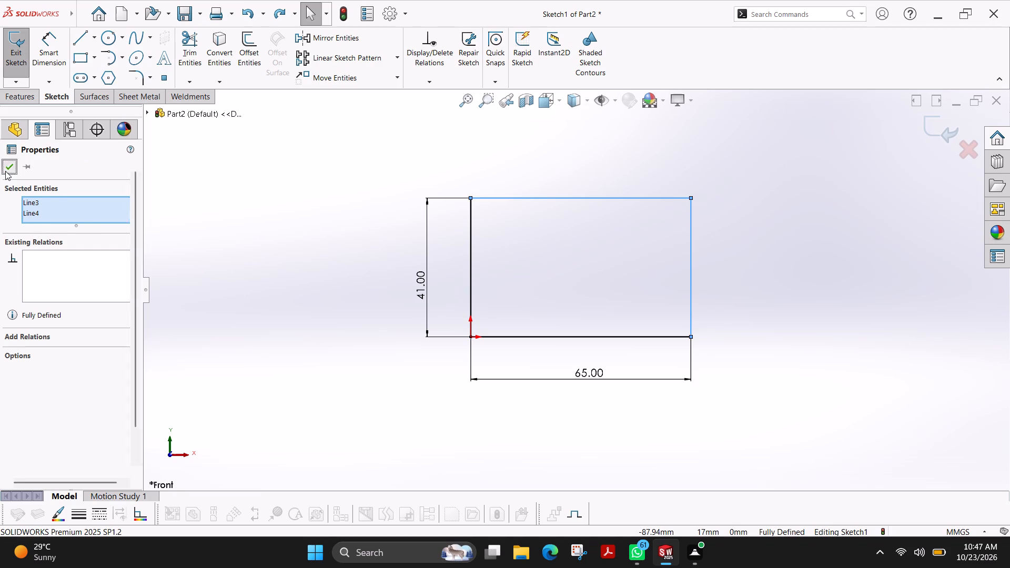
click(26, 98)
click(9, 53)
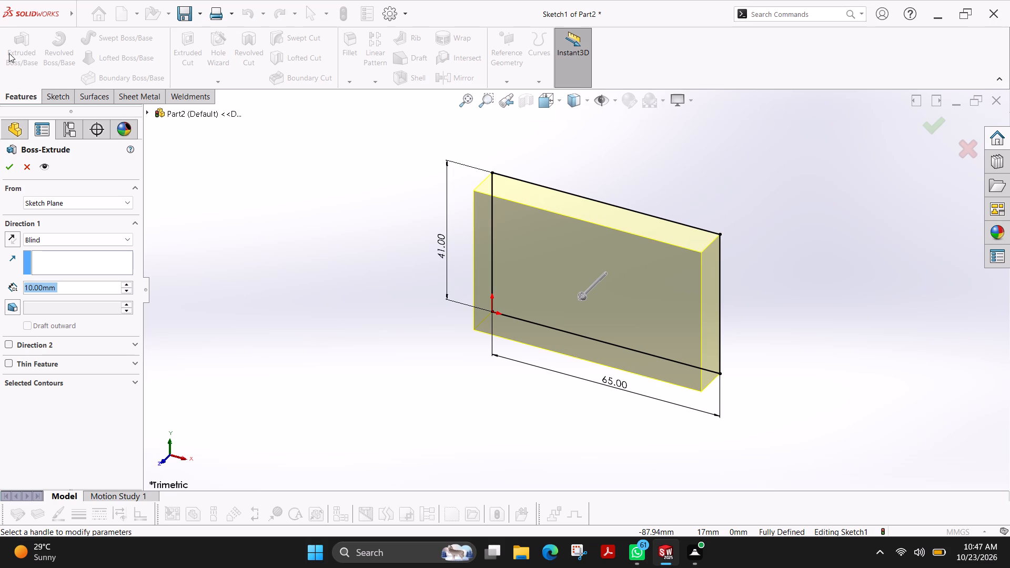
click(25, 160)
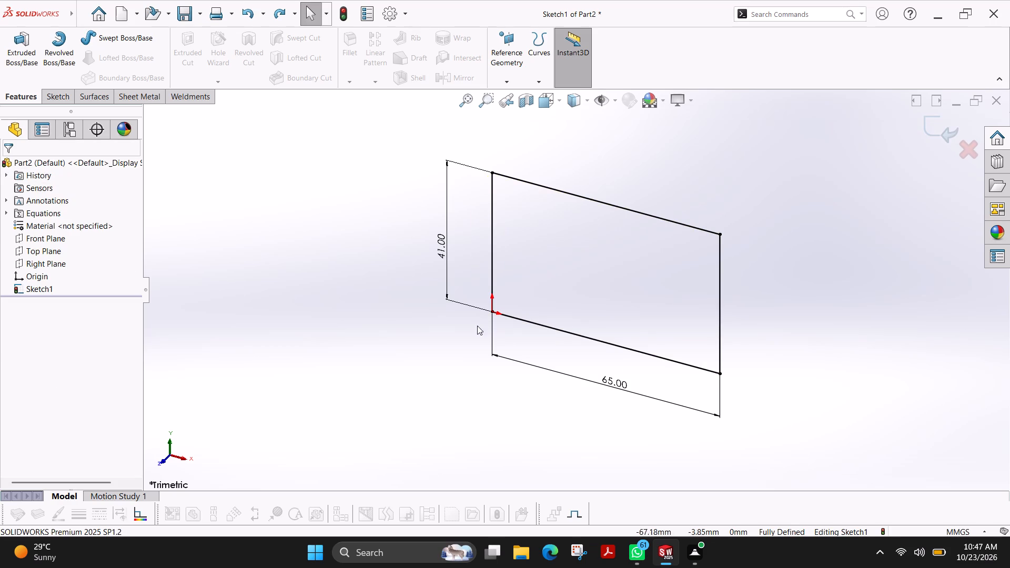
Exit the rectangle sketch and reopen it for editing.
click(46, 93)
click(13, 48)
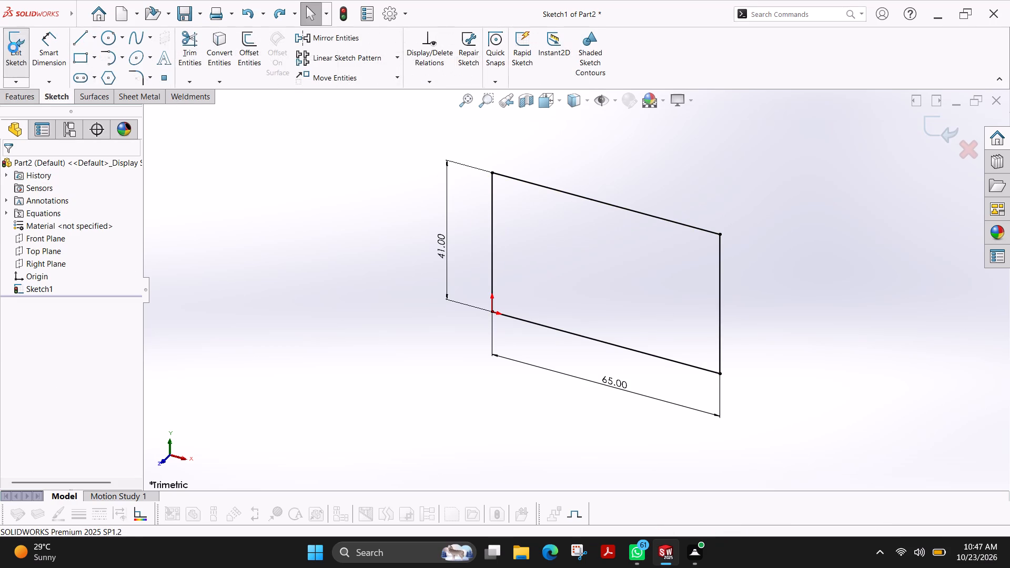
click(13, 47)
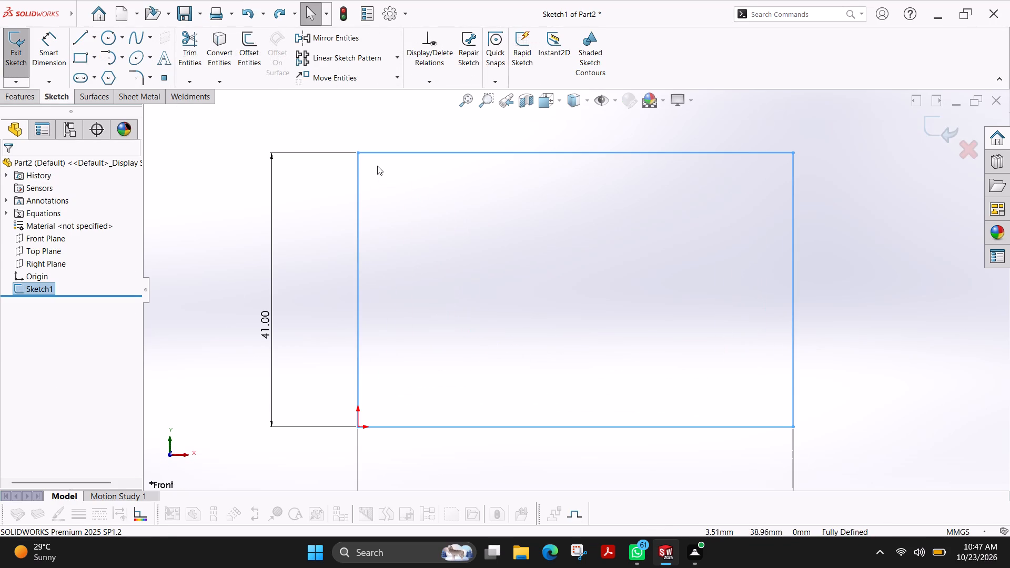
Sketch a circle of about 2.44 mm radius inside the rectangle, near its upper-left corner.
click(106, 38)
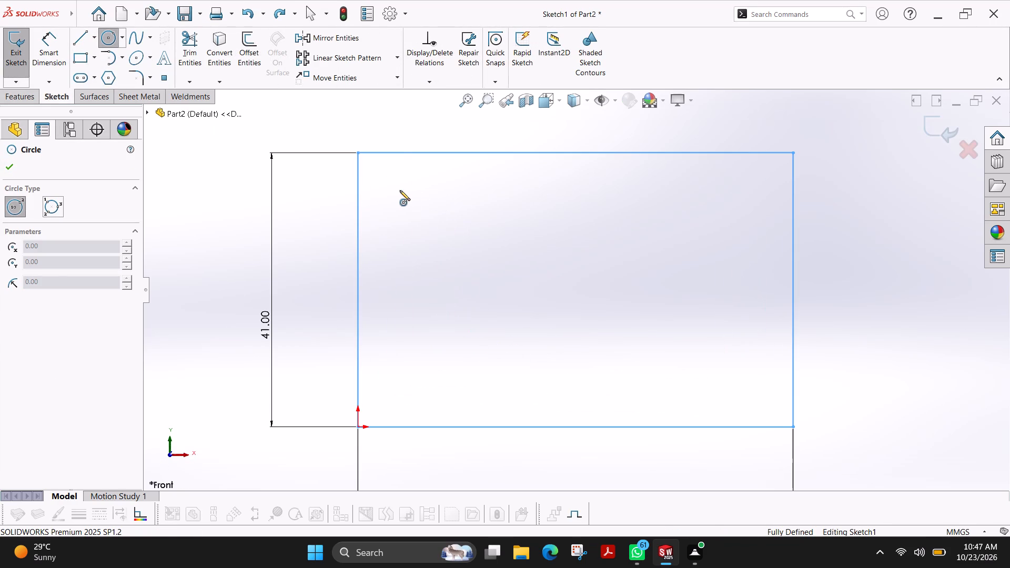
click(402, 191)
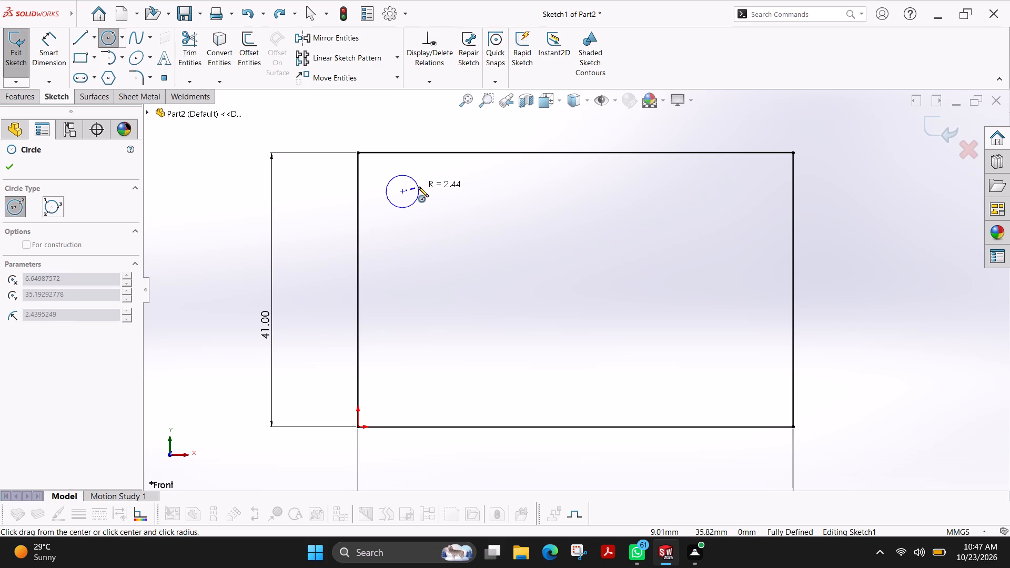
click(418, 187)
click(7, 162)
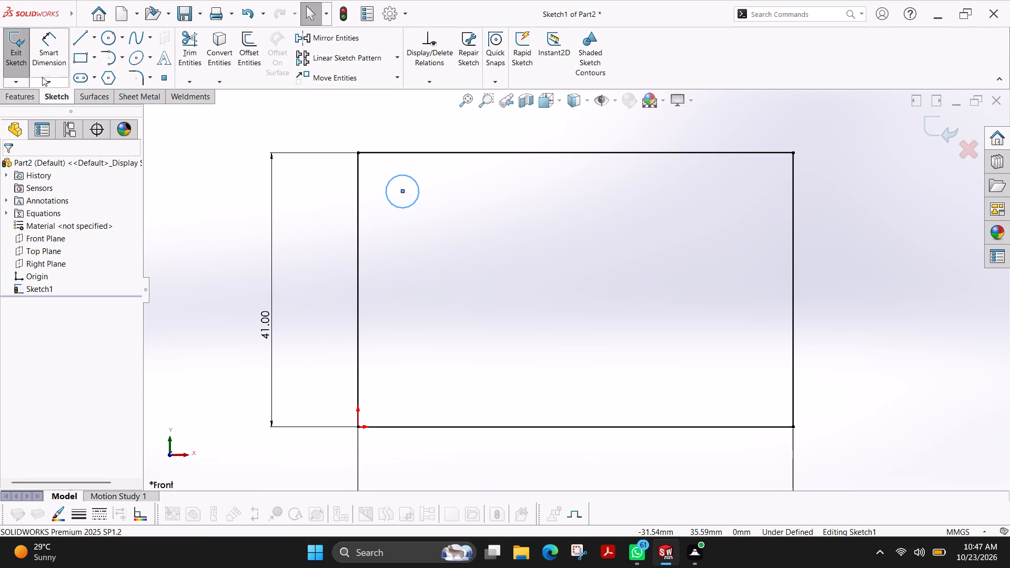
Dimension the circle's center 10 mm below the rectangle's top edge.
click(46, 57)
click(405, 191)
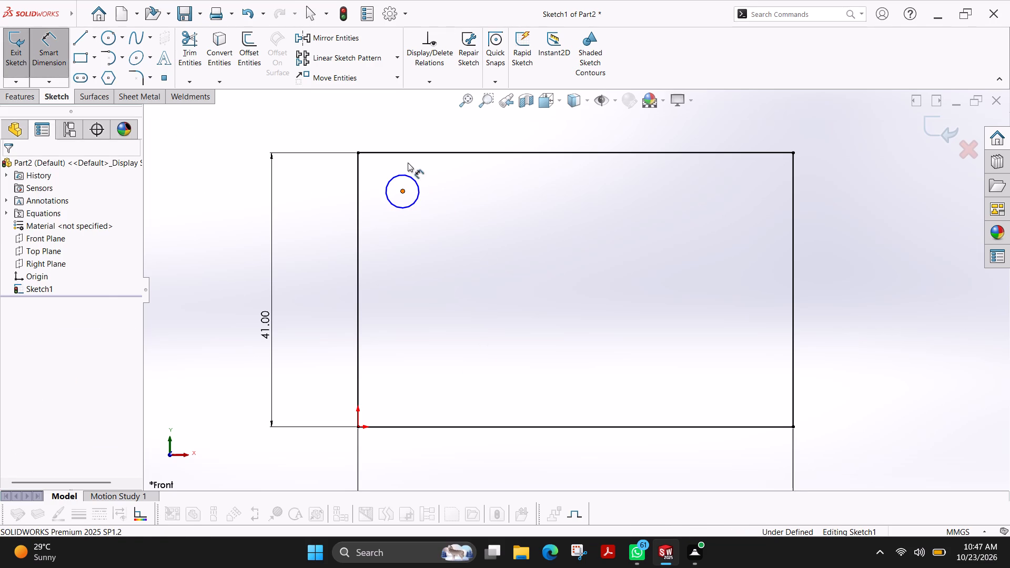
click(409, 154)
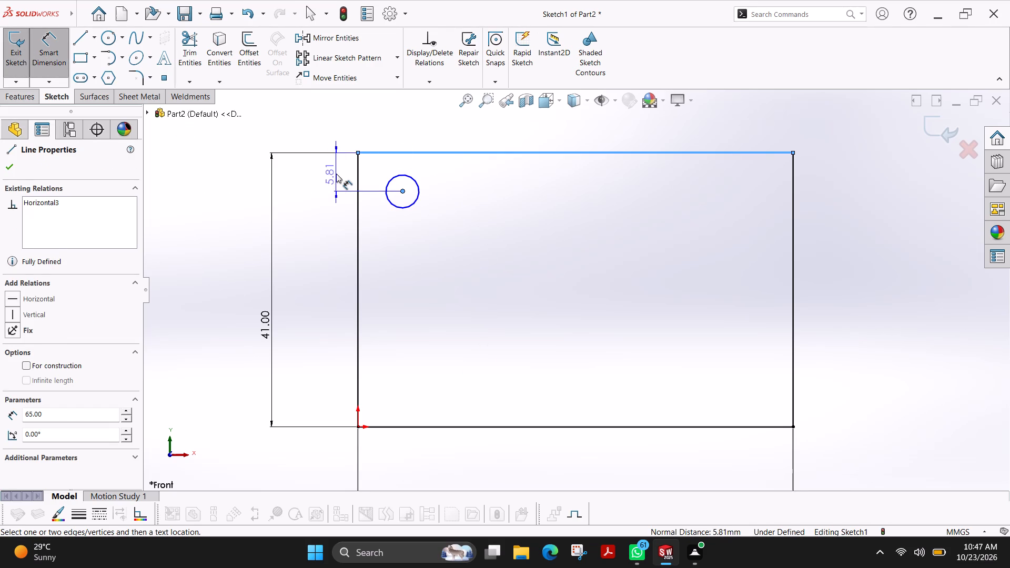
click(336, 174)
text(10)
key(Return)
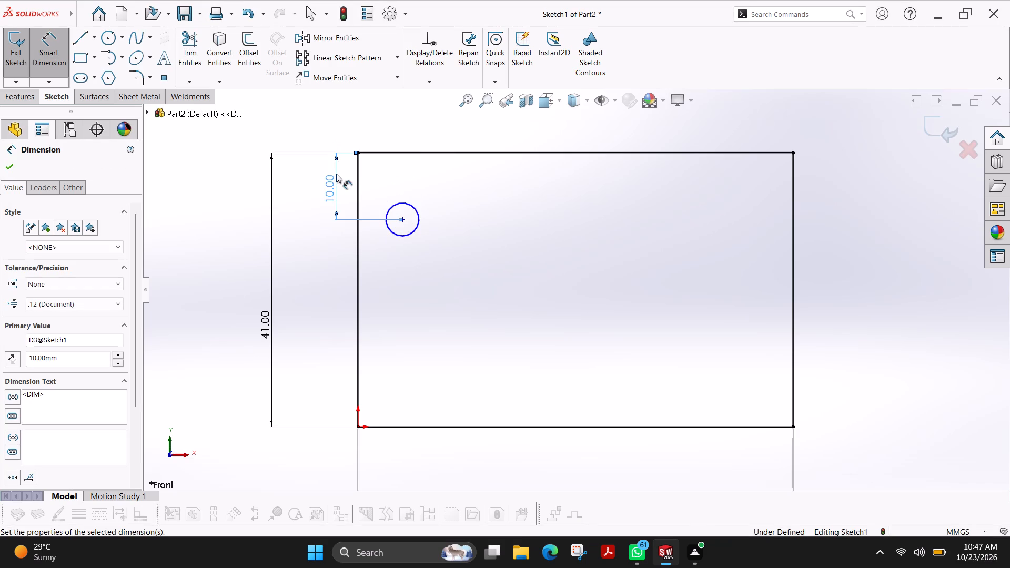
Dimension the circle's center 12 mm from the rectangle's left edge.
click(402, 216)
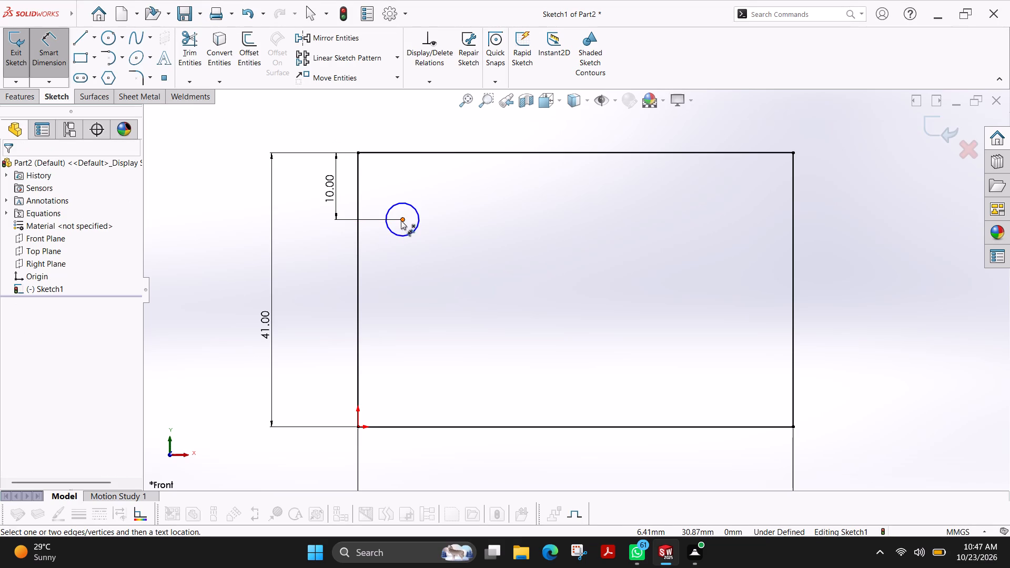
click(401, 220)
click(408, 153)
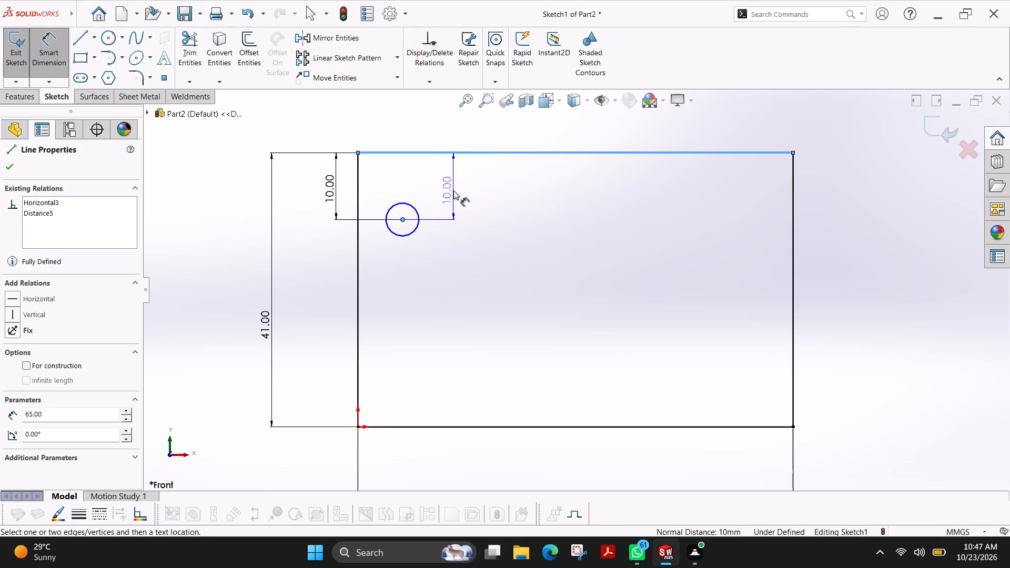
key(Escape)
click(358, 185)
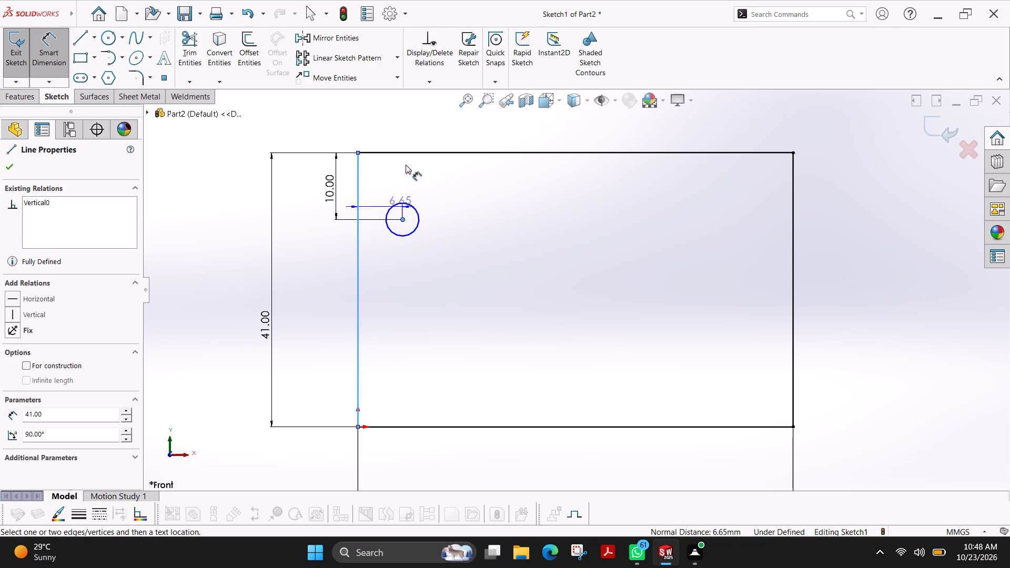
click(379, 126)
text(12)
key(Return)
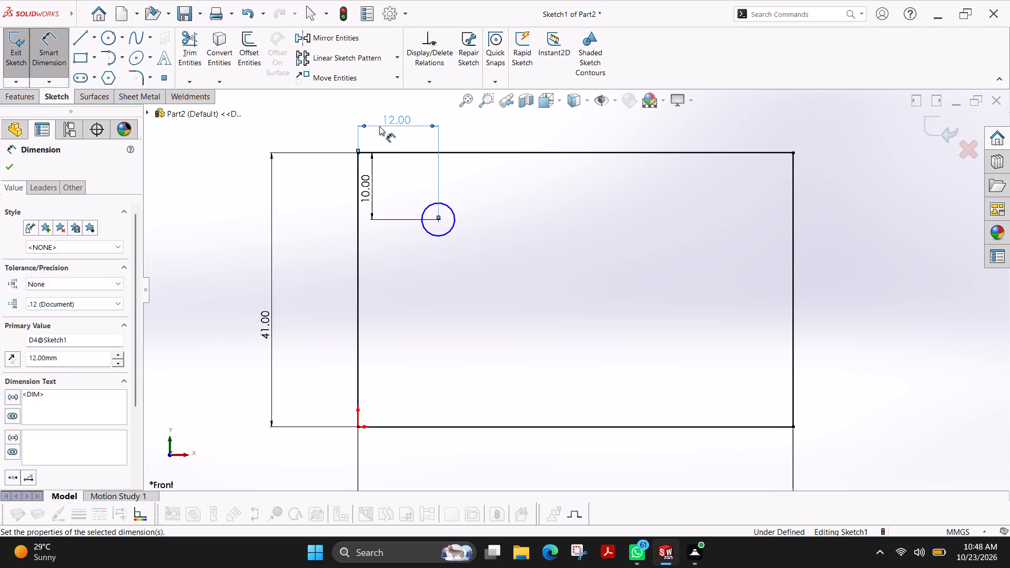
Move the circle's 10 mm vertical dimension outside the rectangle's left edge and finish dimensioning.
drag(372, 190, 328, 199)
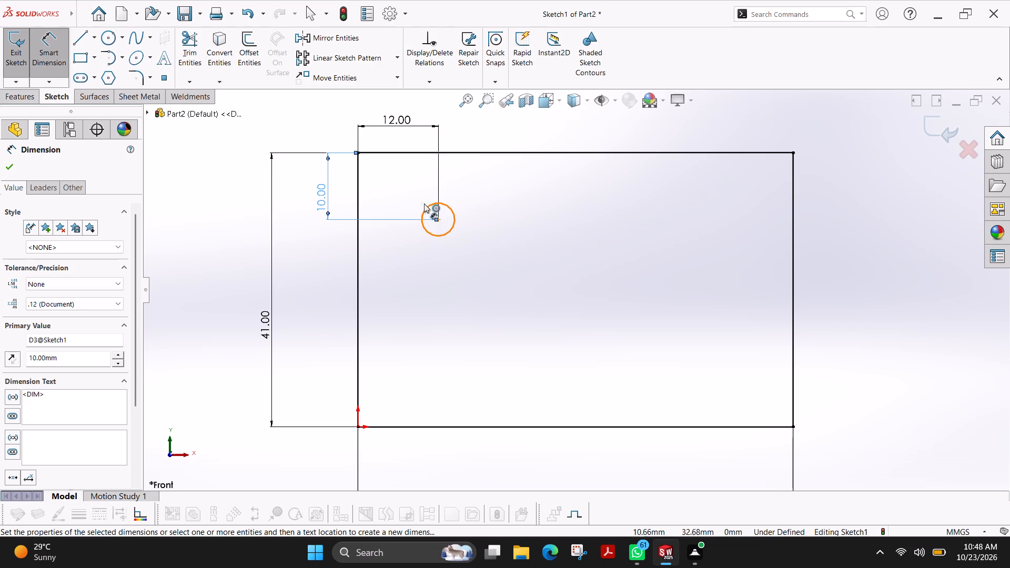
click(7, 163)
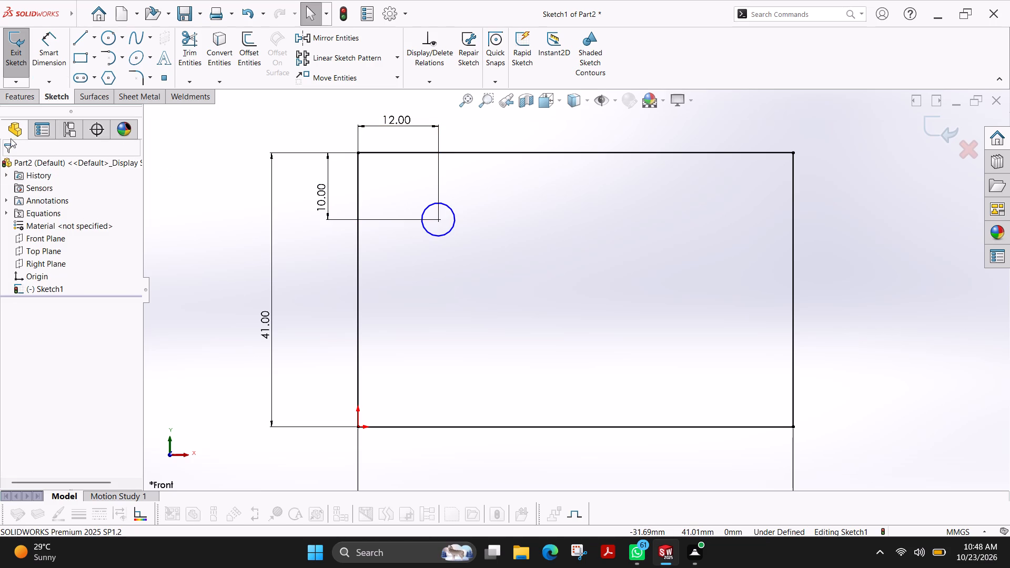
Extrude the rectangle-and-circle sketch as a boss with a Mid Plane end condition and 80 mm depth.
click(12, 97)
click(20, 56)
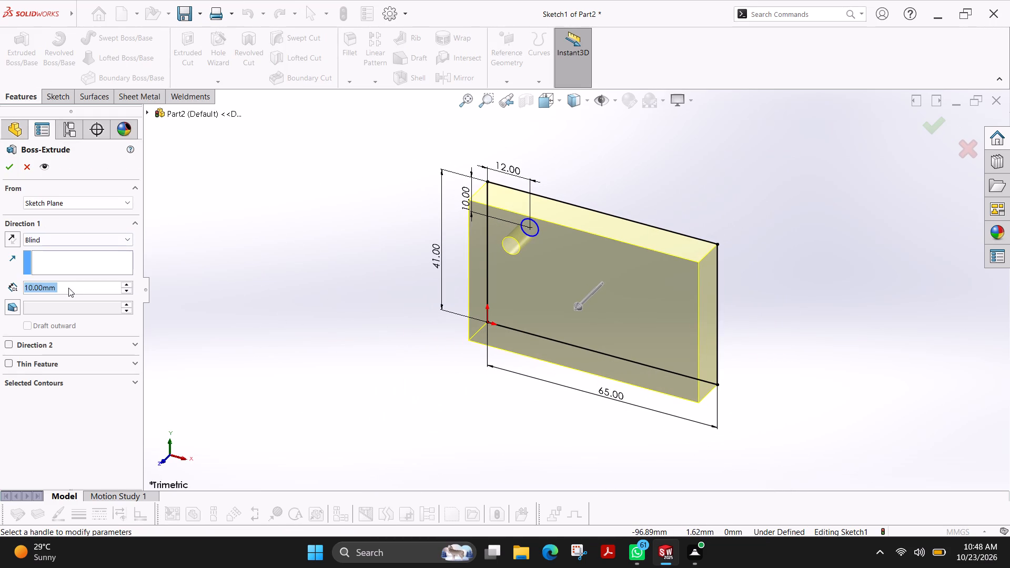
click(65, 244)
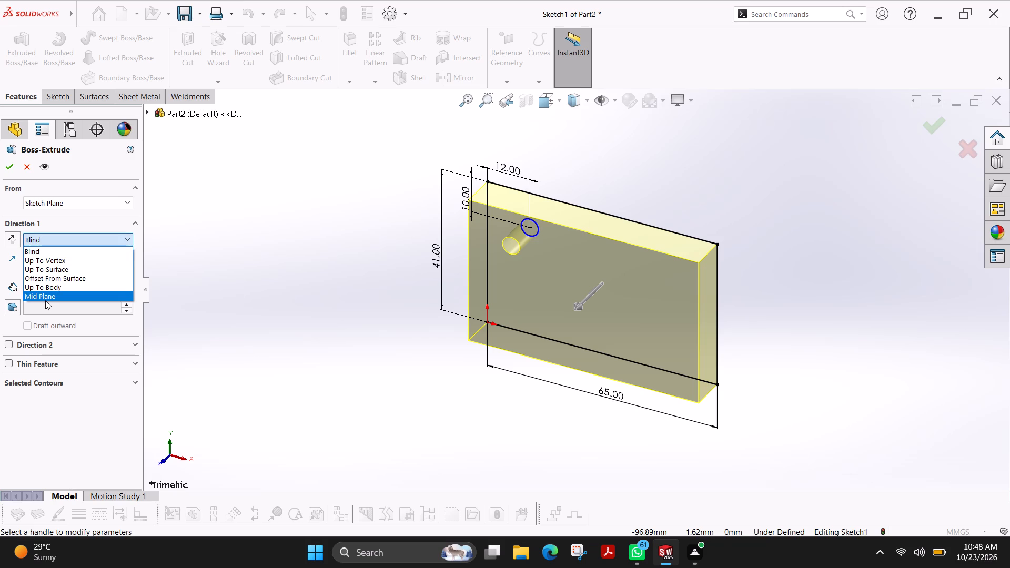
click(45, 300)
click(48, 296)
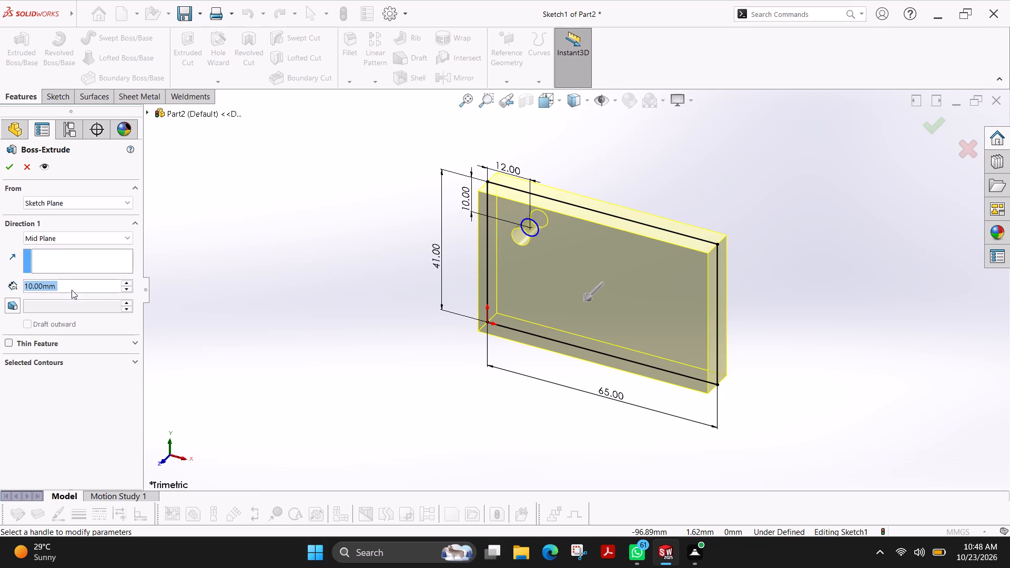
double_click(72, 290)
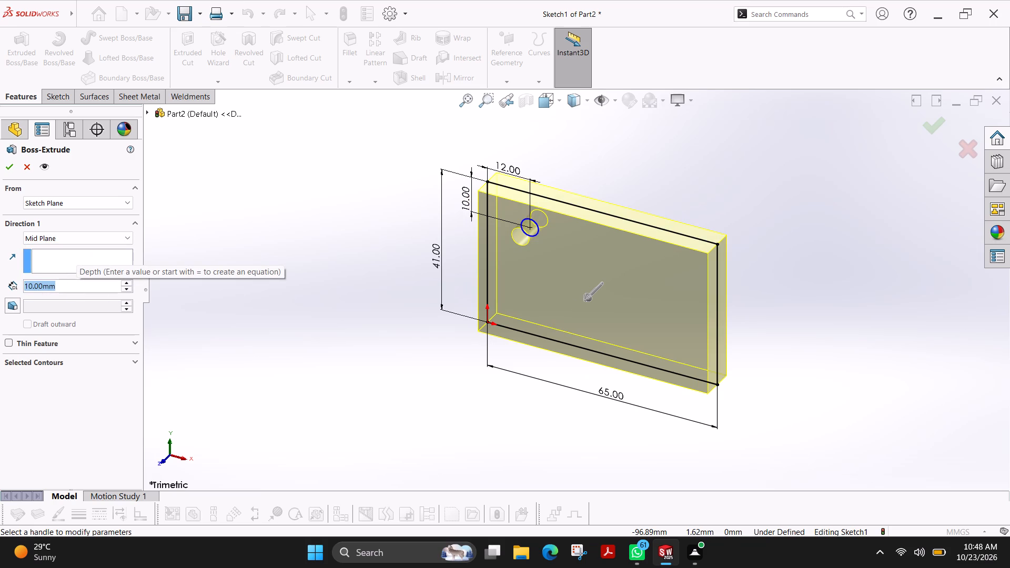
text(80)
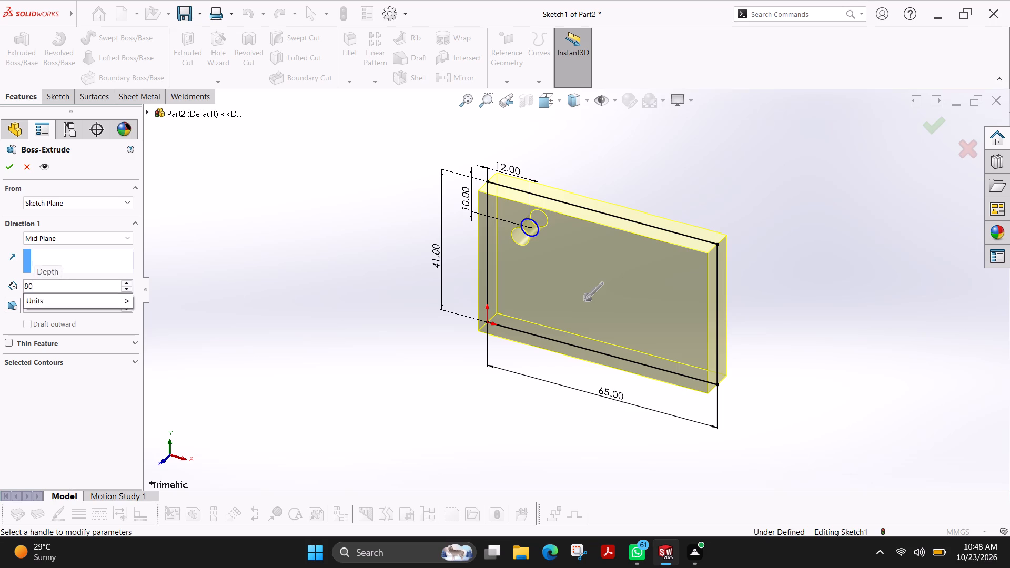
key(Return)
click(10, 165)
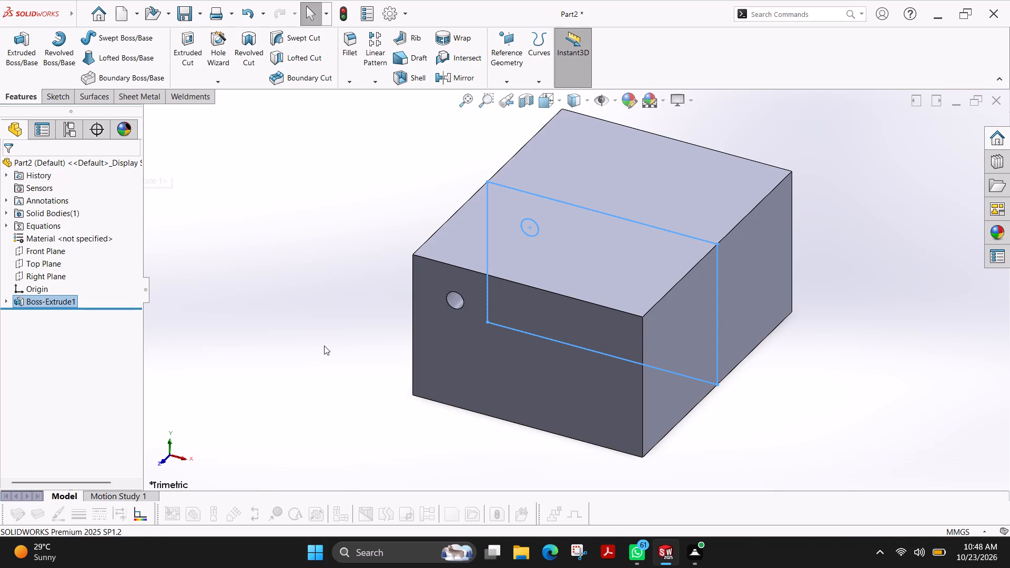
key(Escape)
Chamfer the block's 80 mm upper edge nearest the hole with a 5 mm distance at 45 degrees.
ctrl+shift+middle_drag(344, 306, 386, 285)
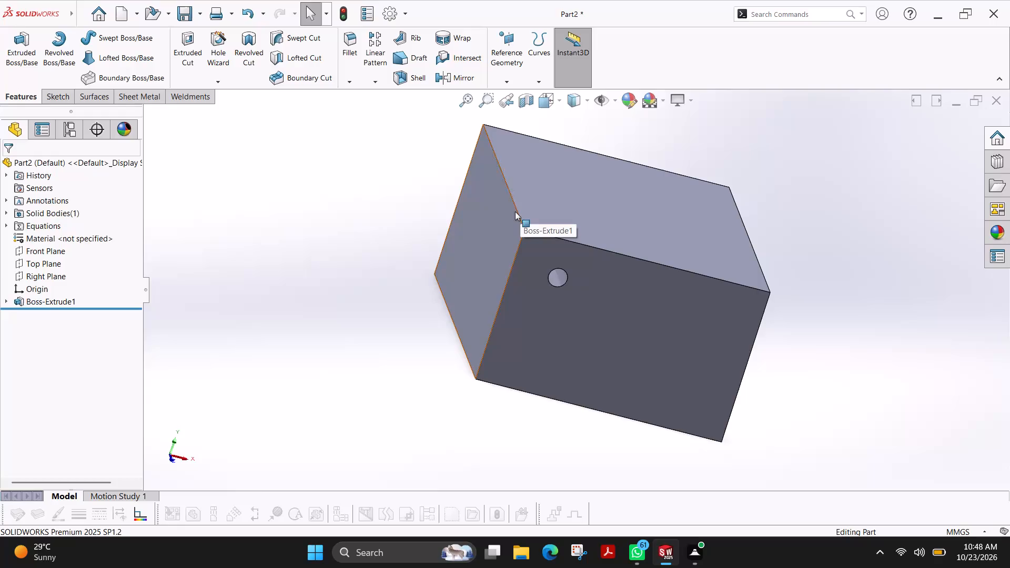
click(518, 212)
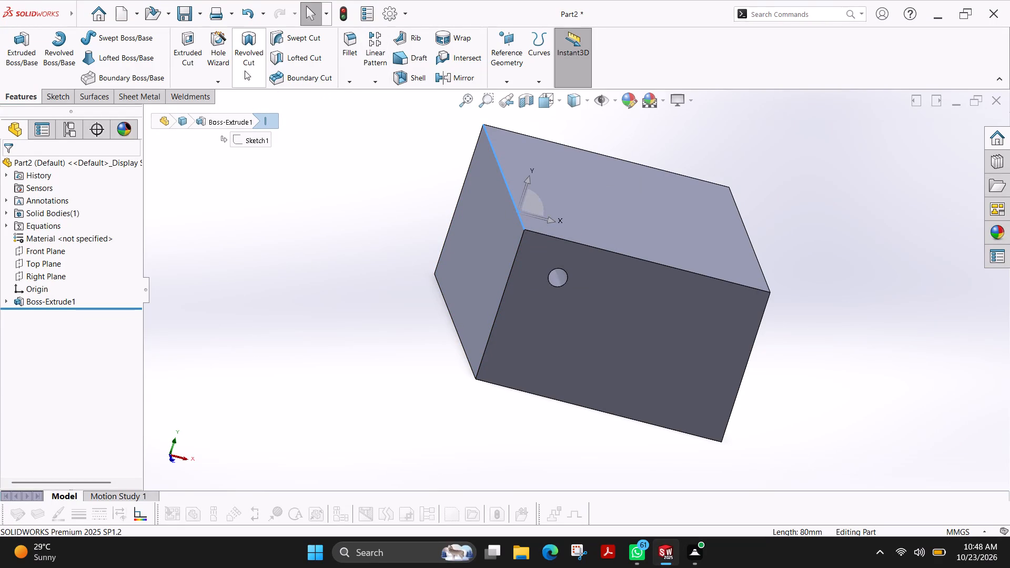
click(349, 82)
click(369, 109)
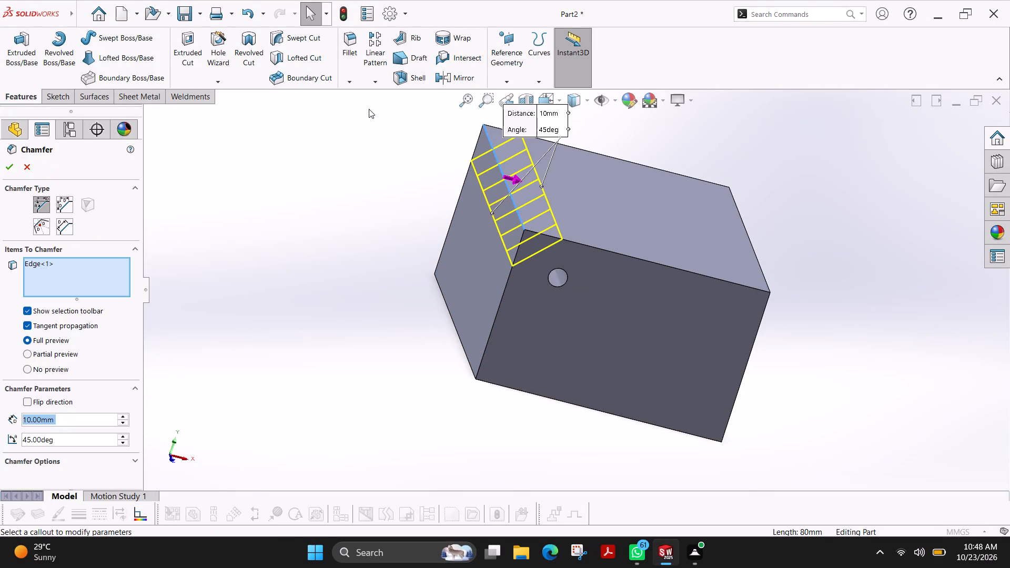
double_click(69, 415)
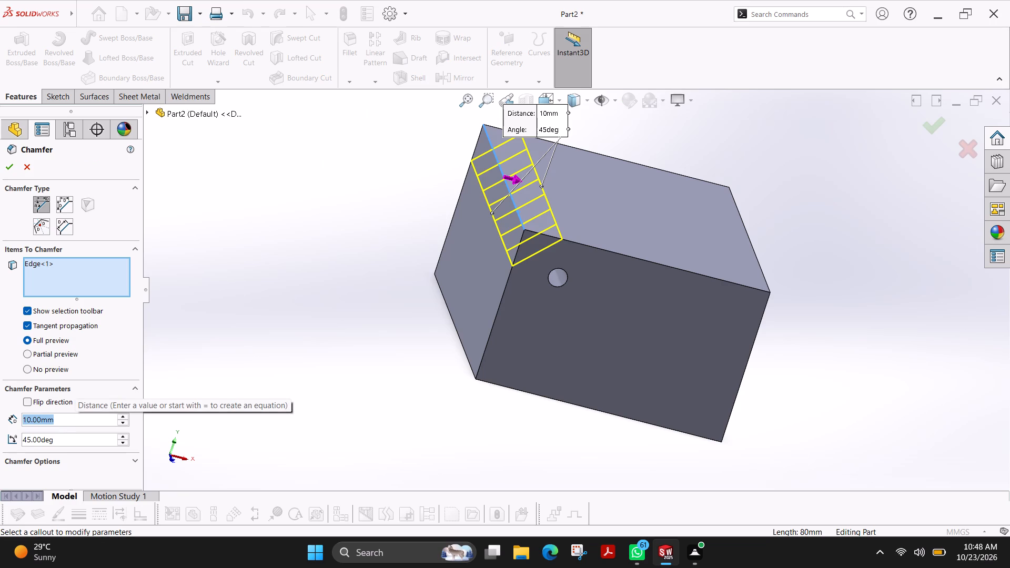
key(5)
key(Return)
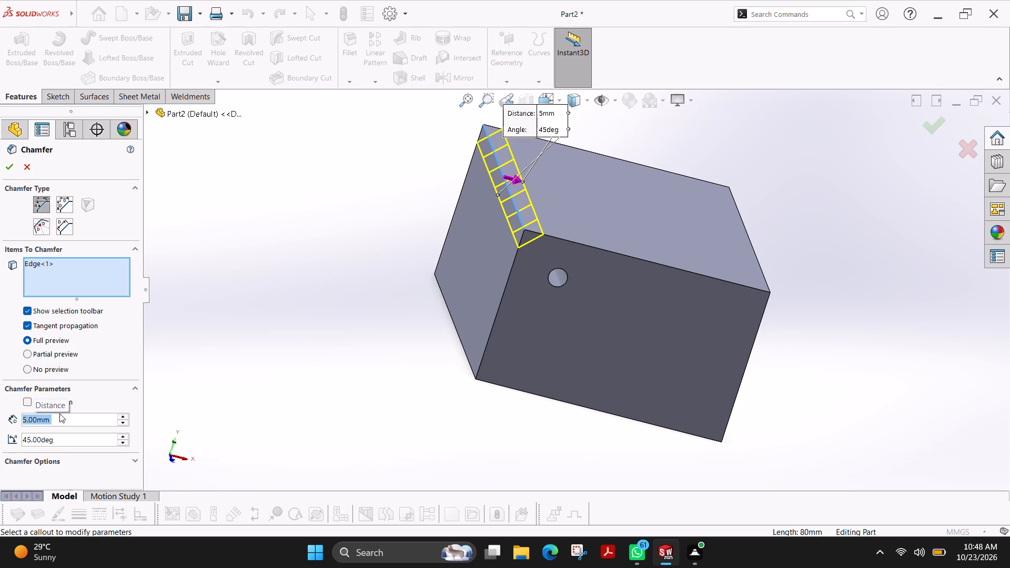
click(7, 171)
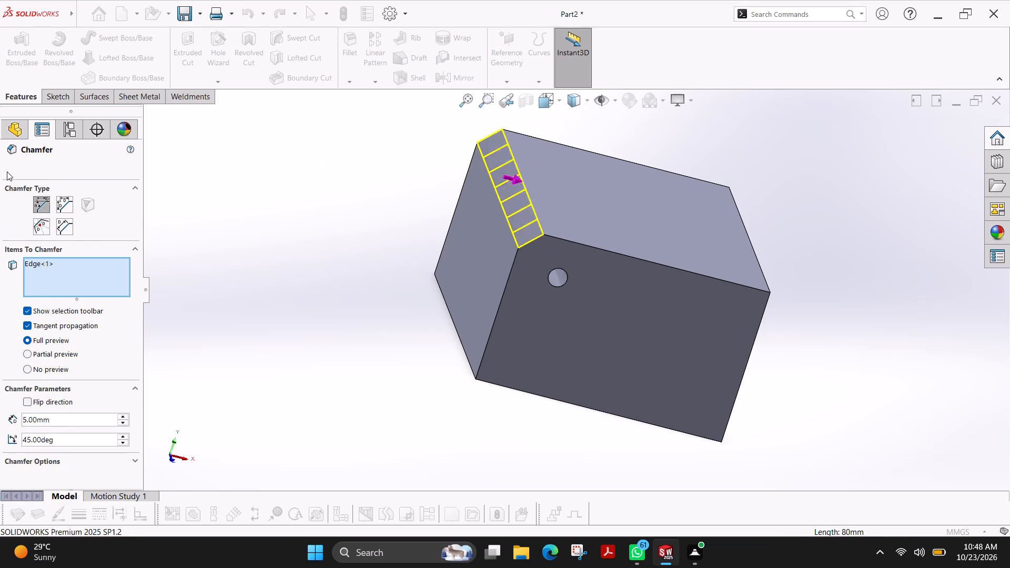
Chamfer the block's 80 mm upper edge farthest from the hole with a 21 mm distance at 35 degrees, direction flipped.
ctrl+shift+middle_drag(835, 177, 759, 185)
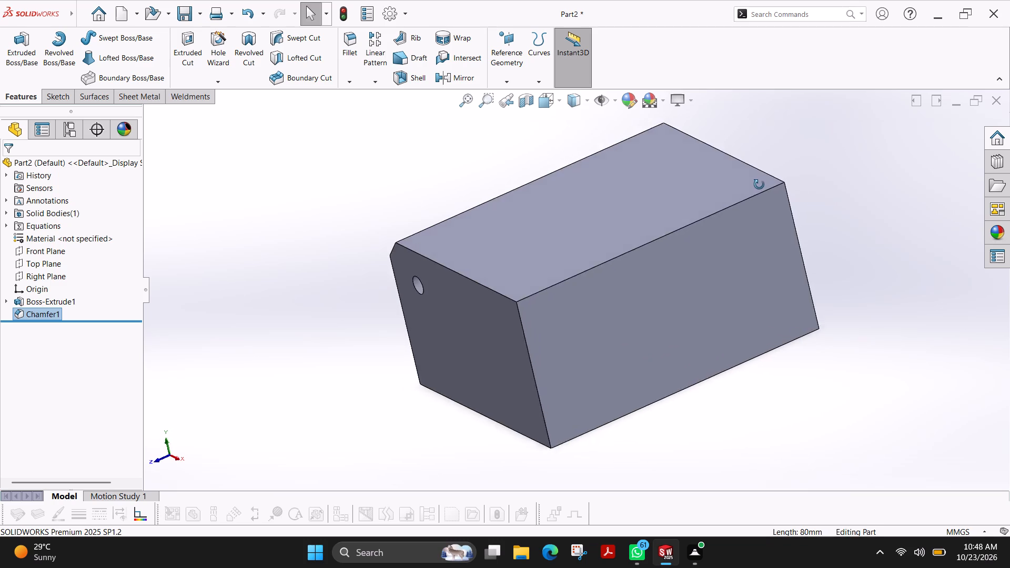
ctrl+shift+middle_drag(759, 185, 778, 178)
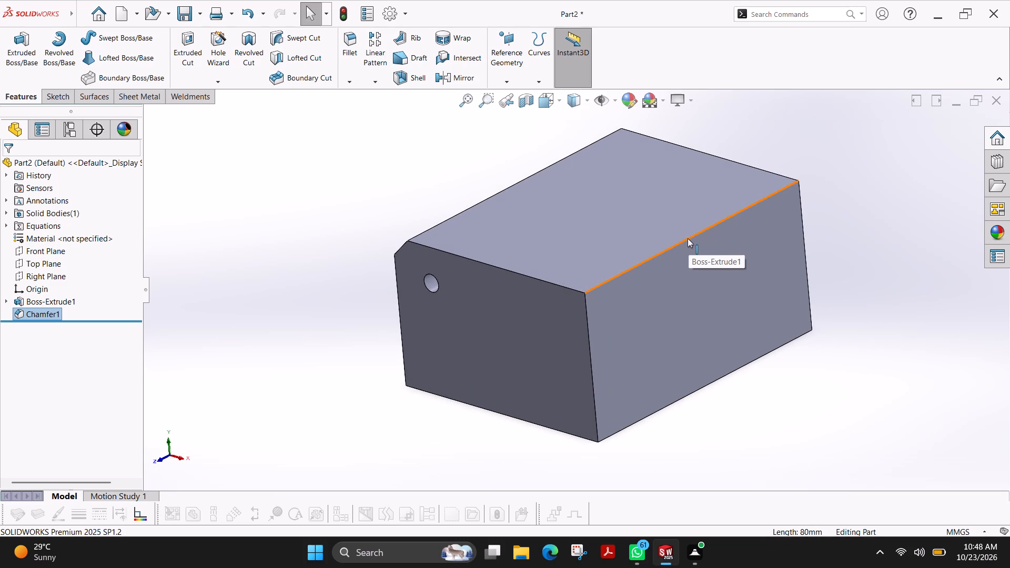
click(688, 238)
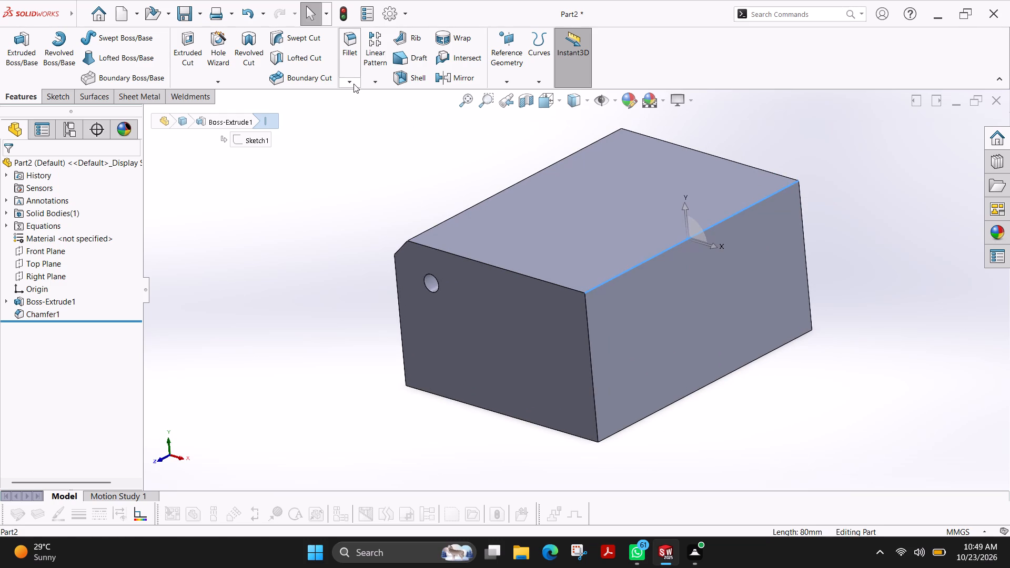
click(353, 84)
click(361, 114)
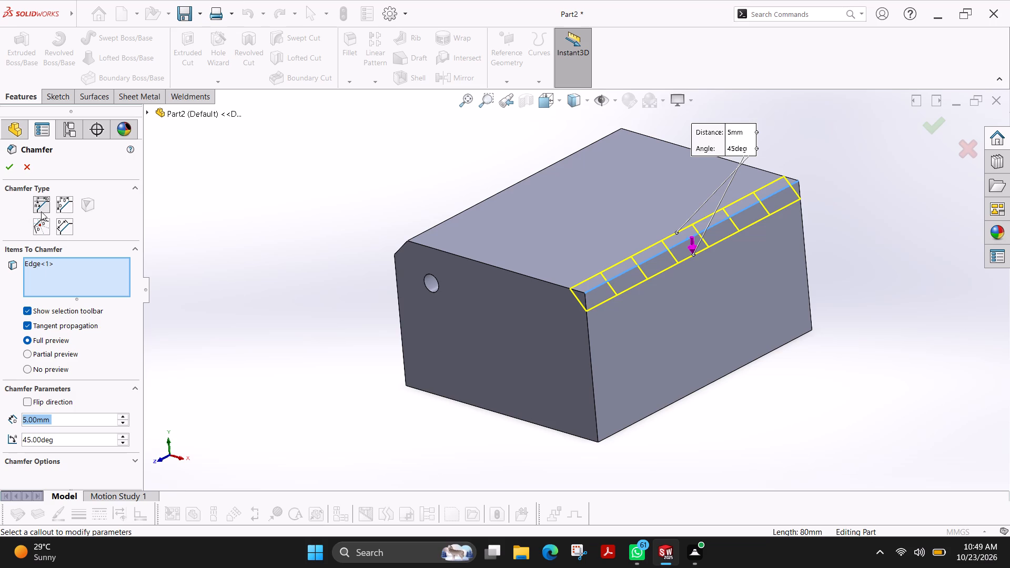
double_click(74, 420)
text(21)
key(Return)
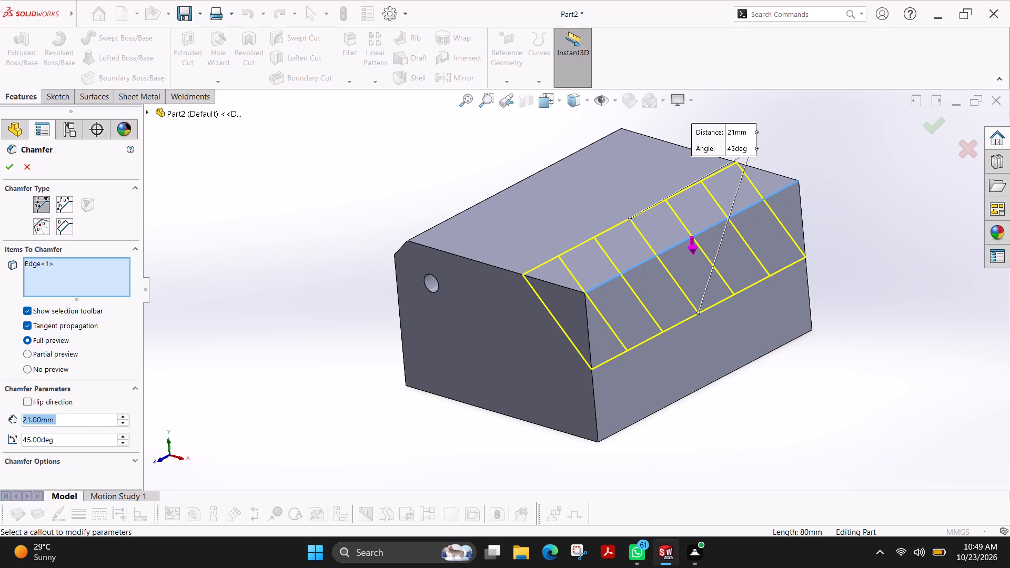
double_click(63, 441)
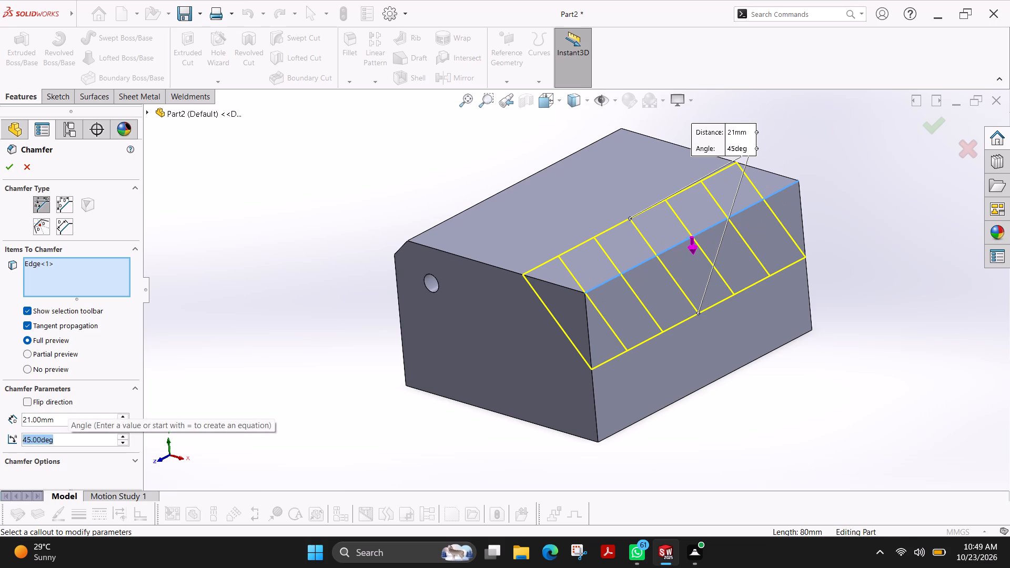
text(35)
key(Return)
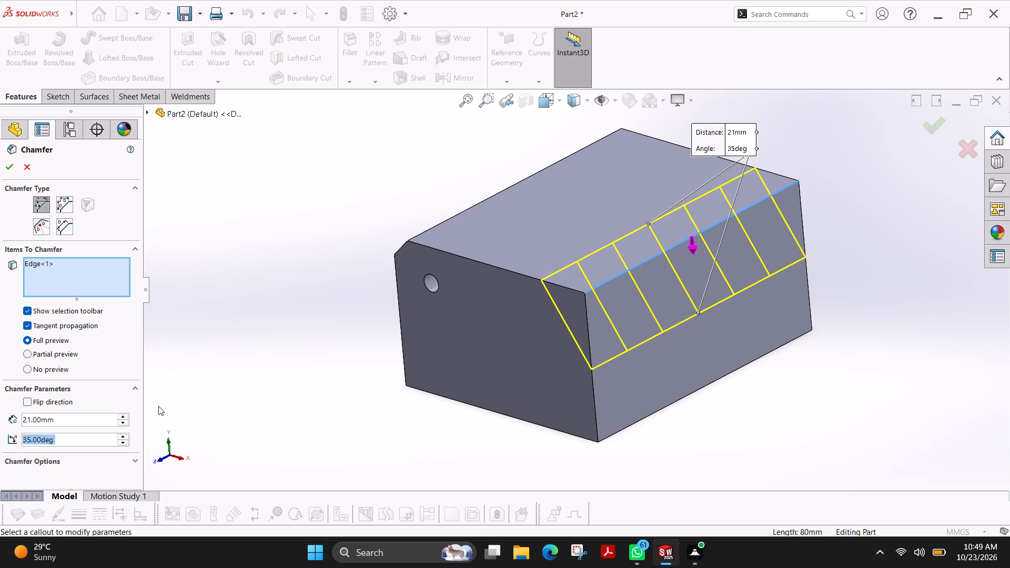
ctrl+shift+middle_drag(244, 350, 289, 330)
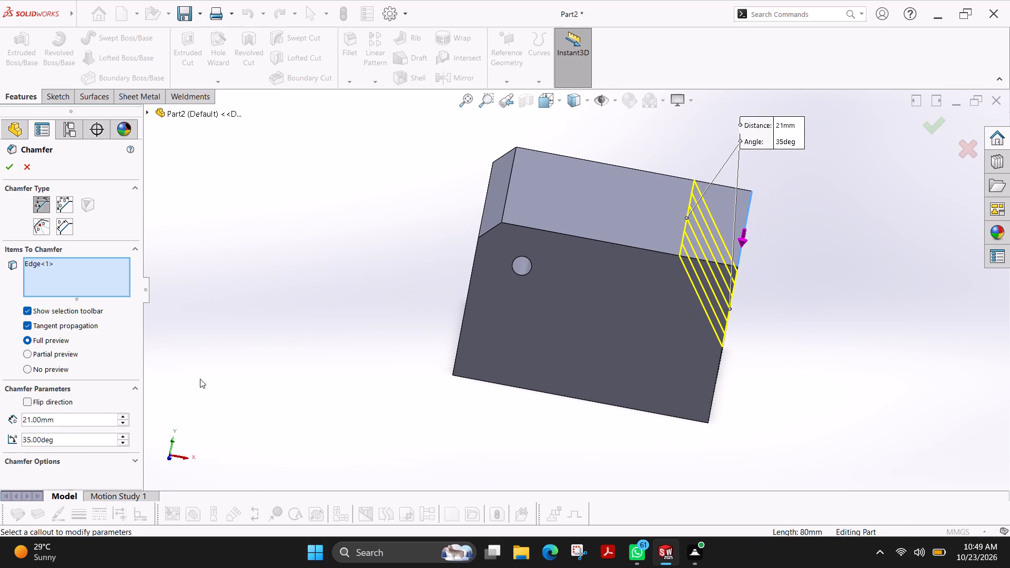
click(26, 399)
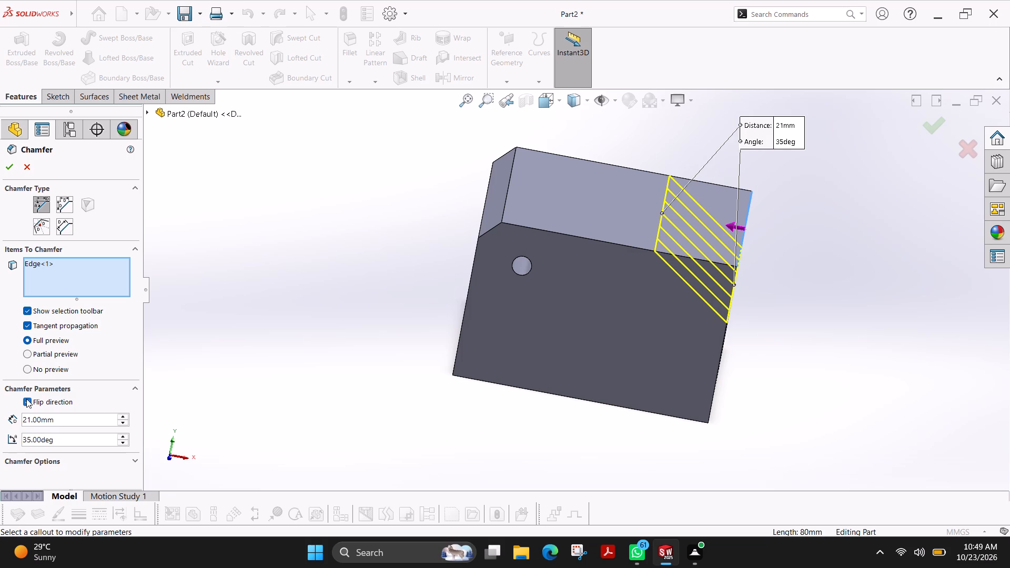
click(9, 169)
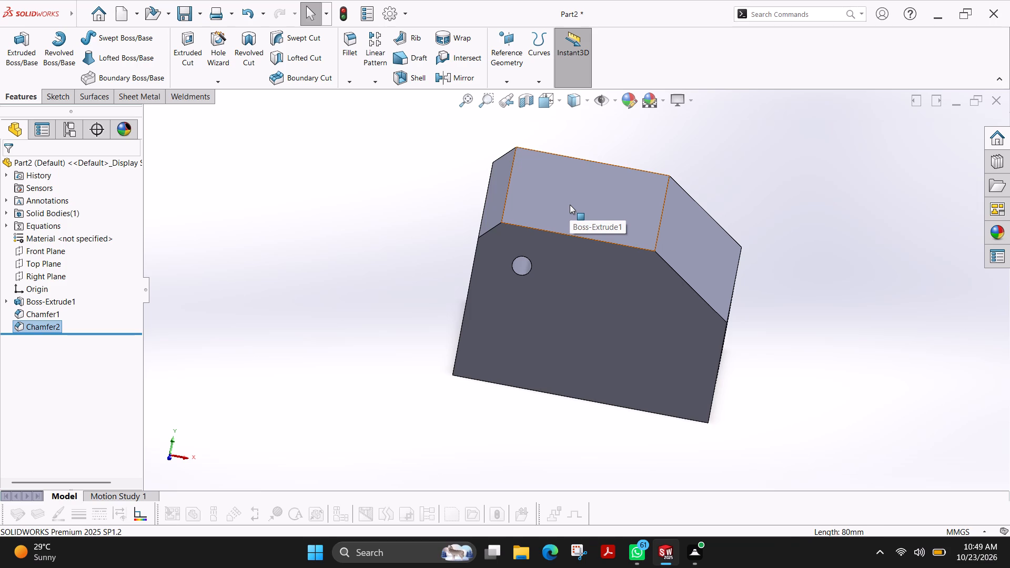
Start a sketch on the block's top face and draw a horizontal construction line about 76 mm long from the origin.
click(570, 205)
click(56, 96)
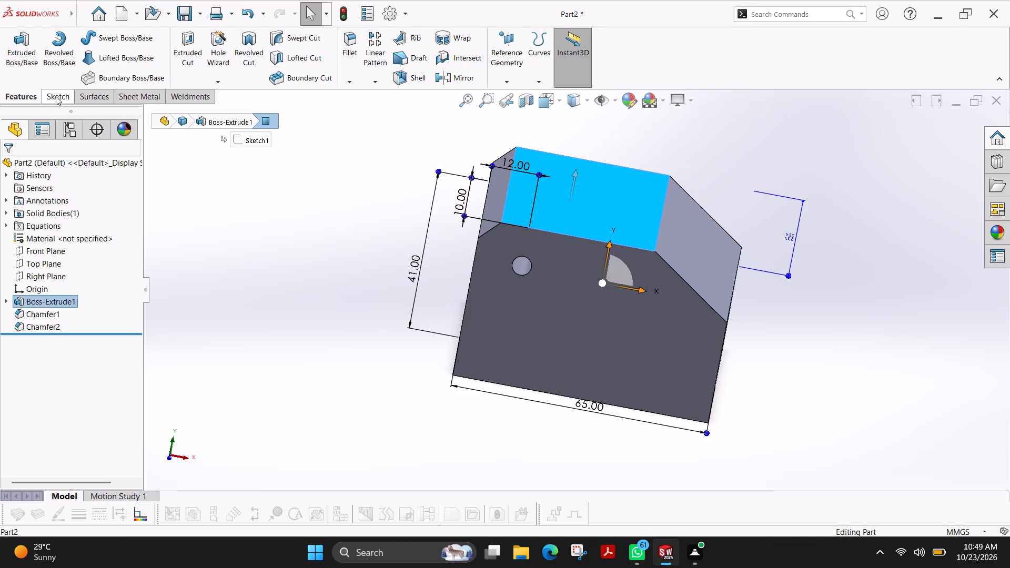
click(16, 44)
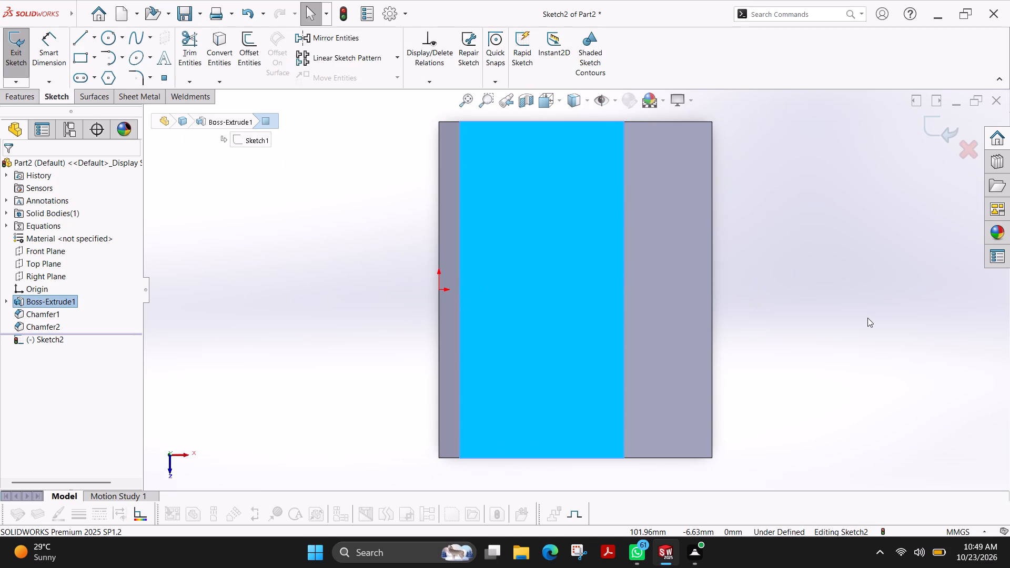
key(Escape)
scroll(822, 358, up, 2)
scroll(810, 358, down, 1)
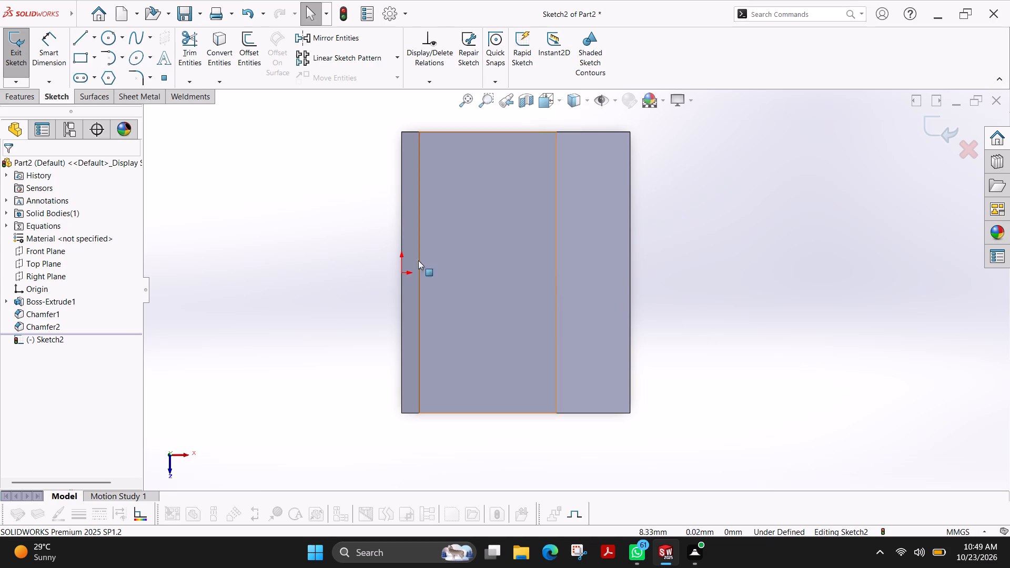
click(76, 45)
click(36, 301)
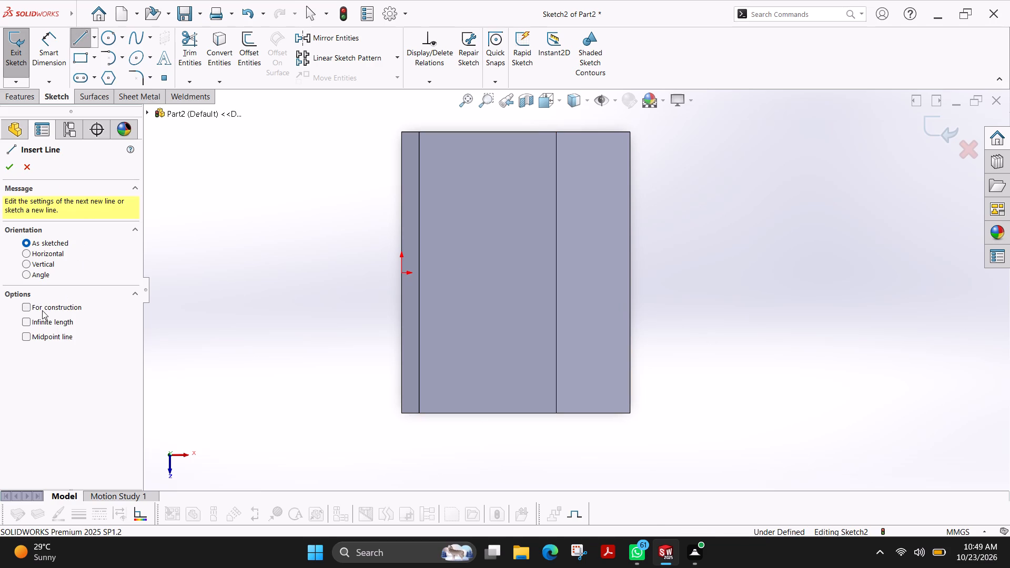
click(42, 310)
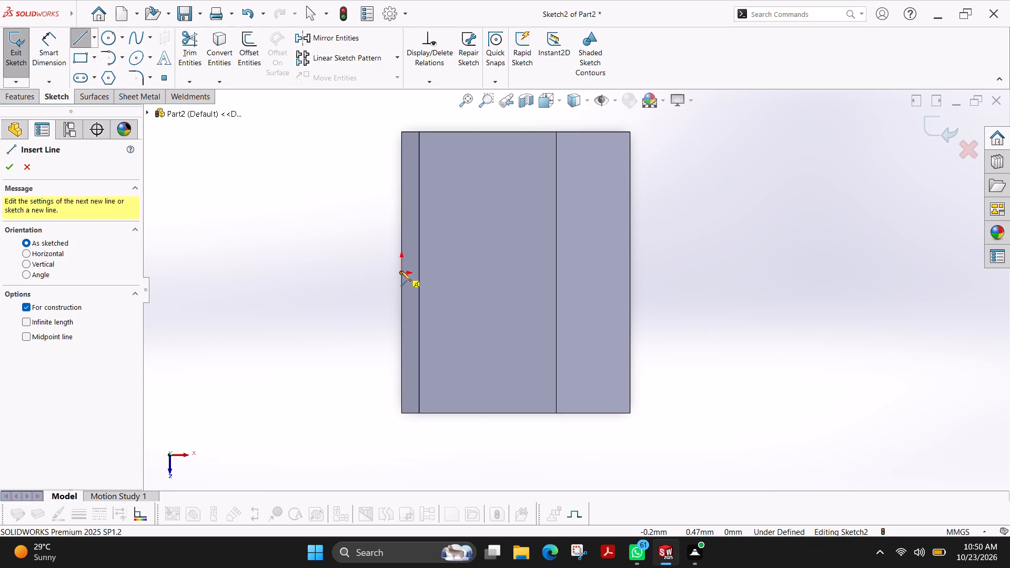
click(401, 271)
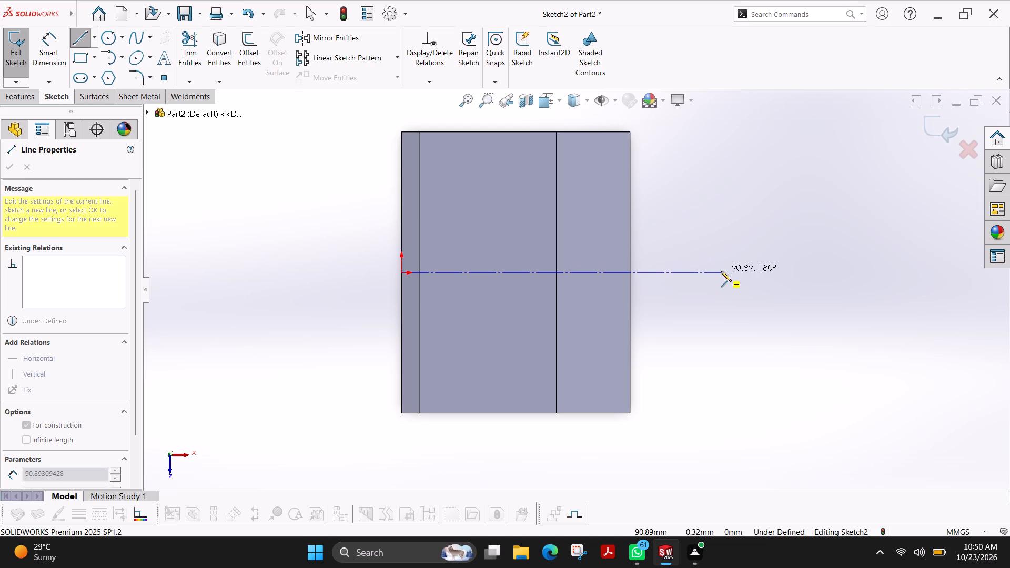
click(670, 272)
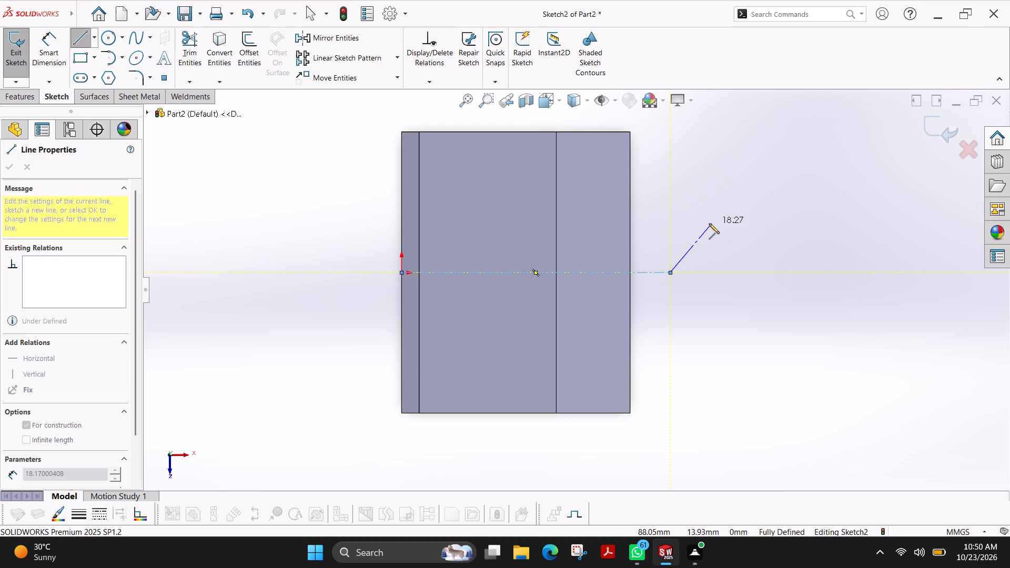
key(Escape)
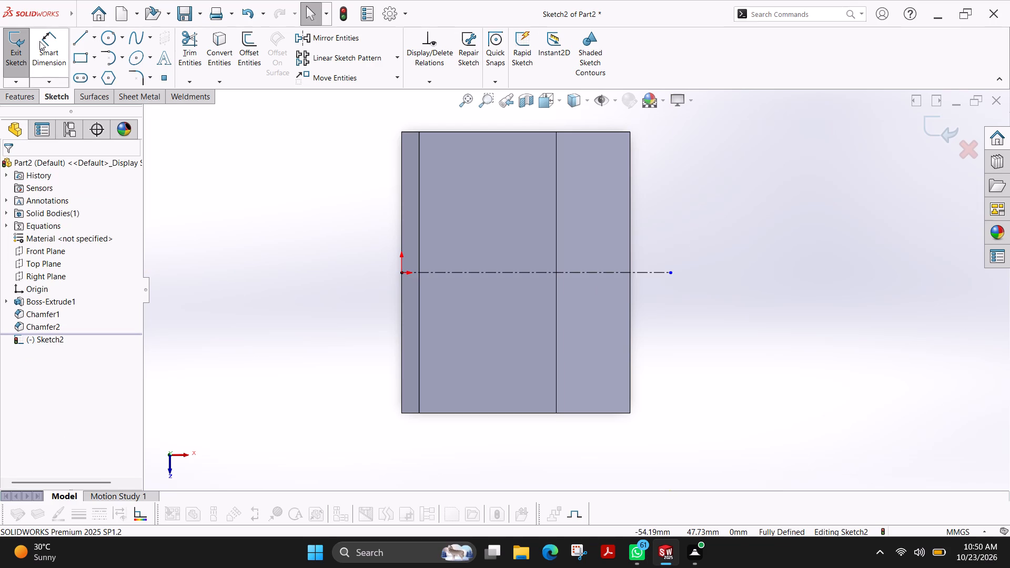
Sketch two corner rectangles from the block's left edge: about 49 by 61 mm across the construction line and about 49 by 6 mm at the lower-left corner.
click(80, 59)
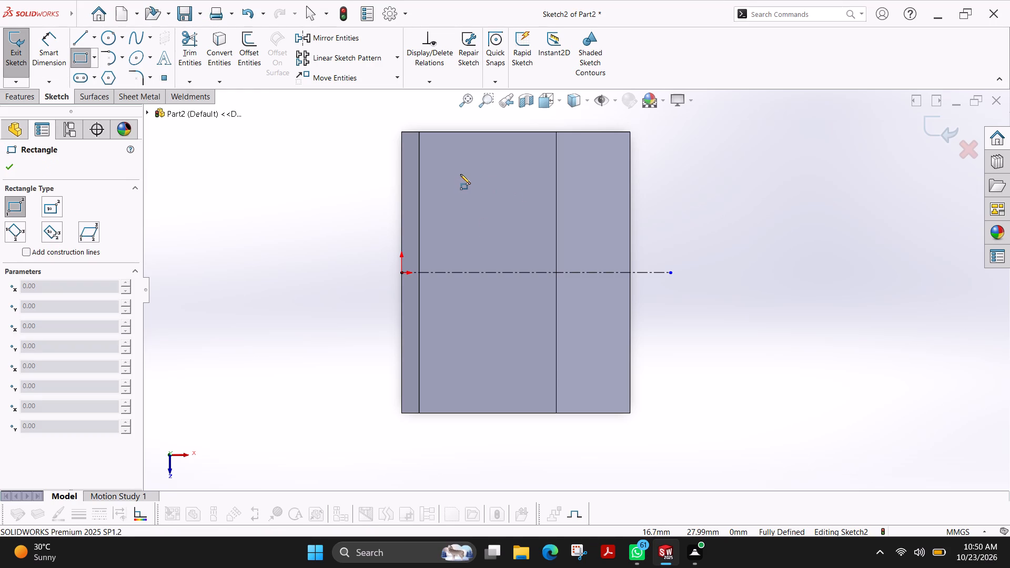
click(400, 156)
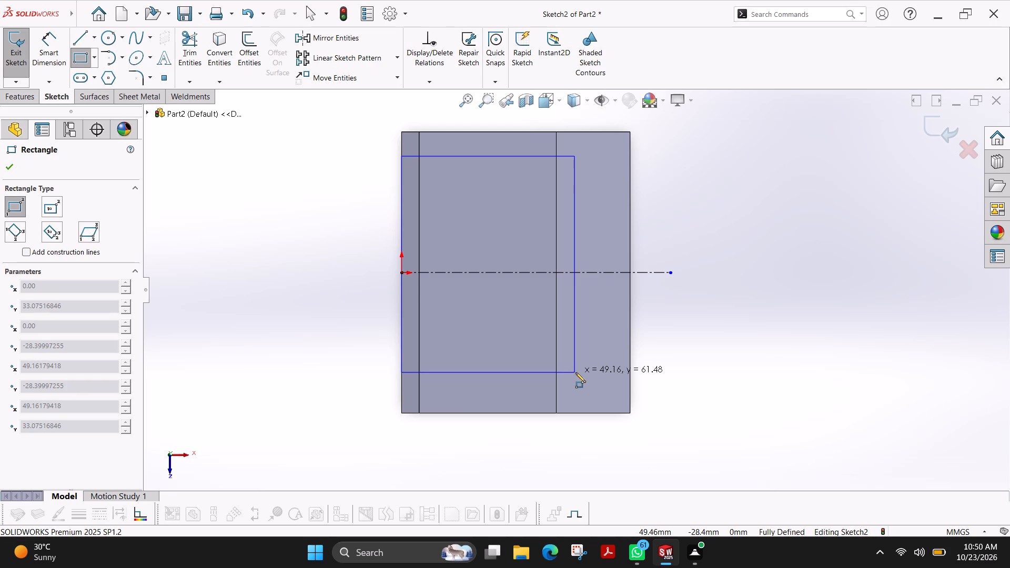
click(575, 372)
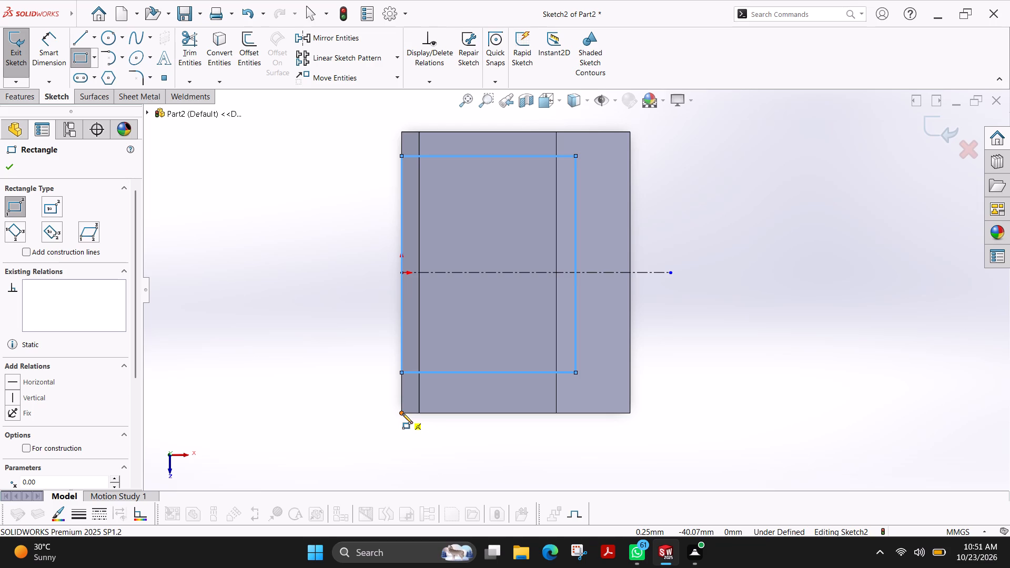
click(402, 413)
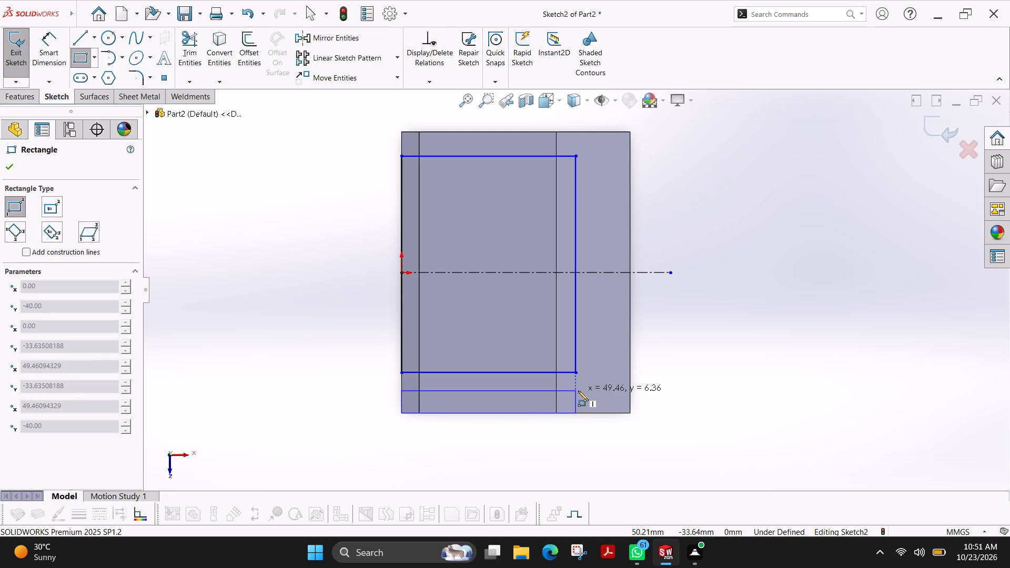
click(578, 391)
click(12, 161)
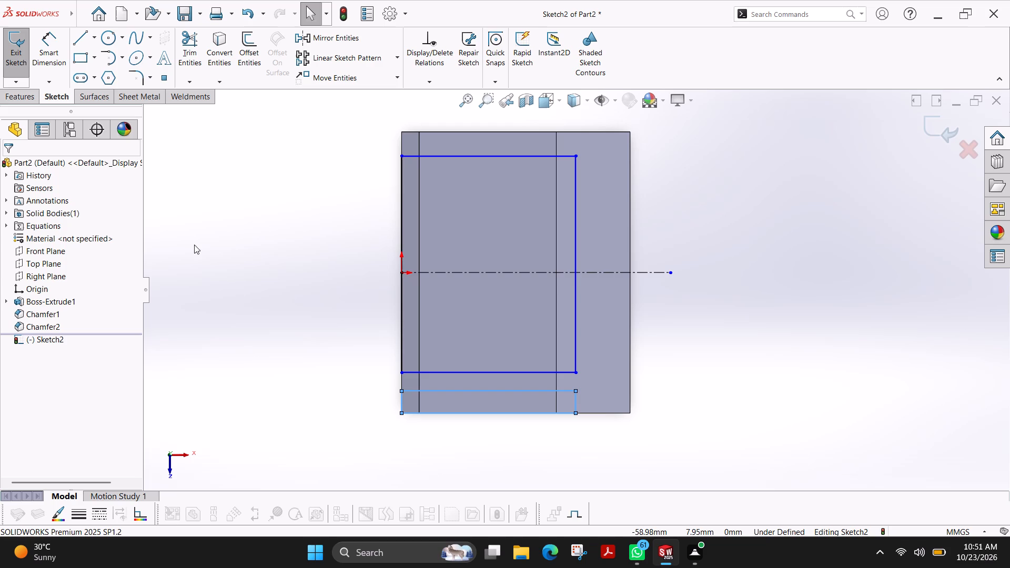
Dimension the large rectangle 60 mm high, with its upper side 30 mm from the construction line.
click(50, 44)
click(452, 154)
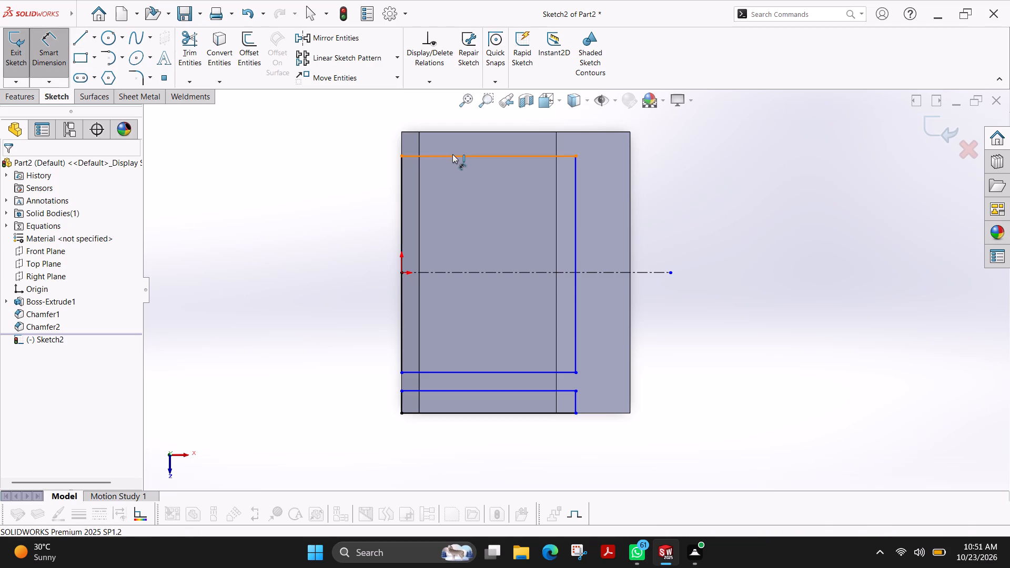
click(468, 370)
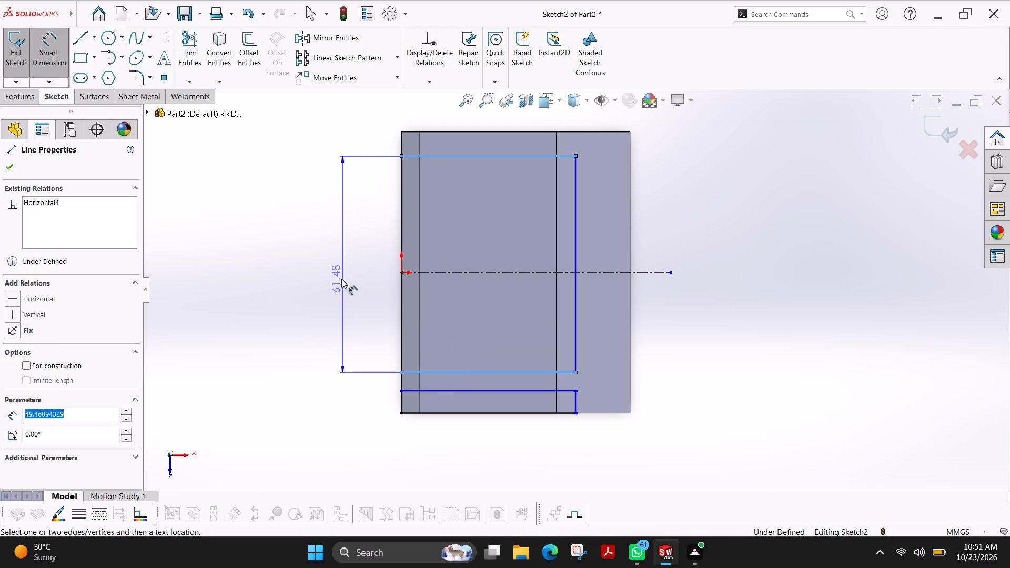
click(341, 279)
text(60)
key(Return)
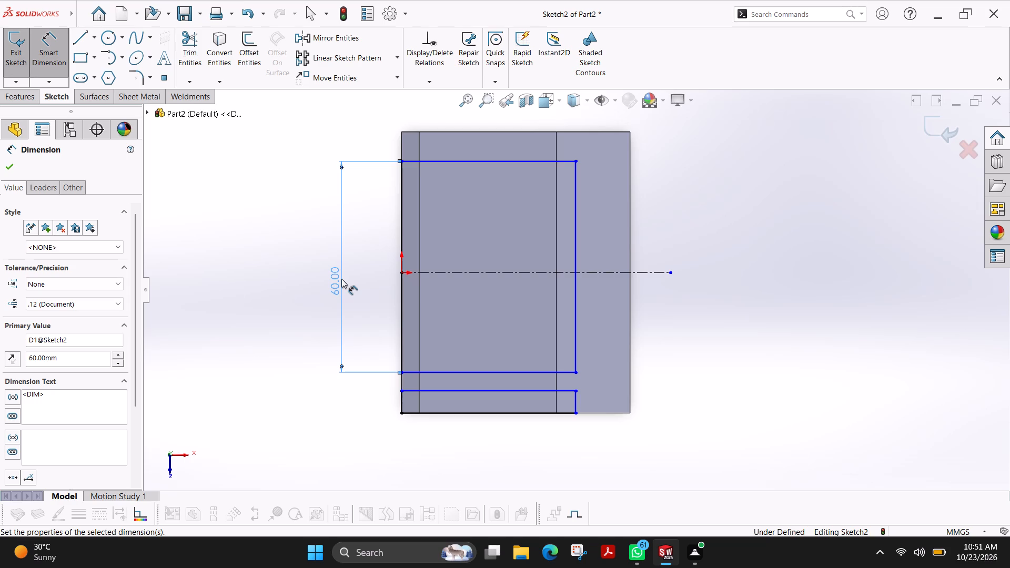
click(524, 273)
click(496, 164)
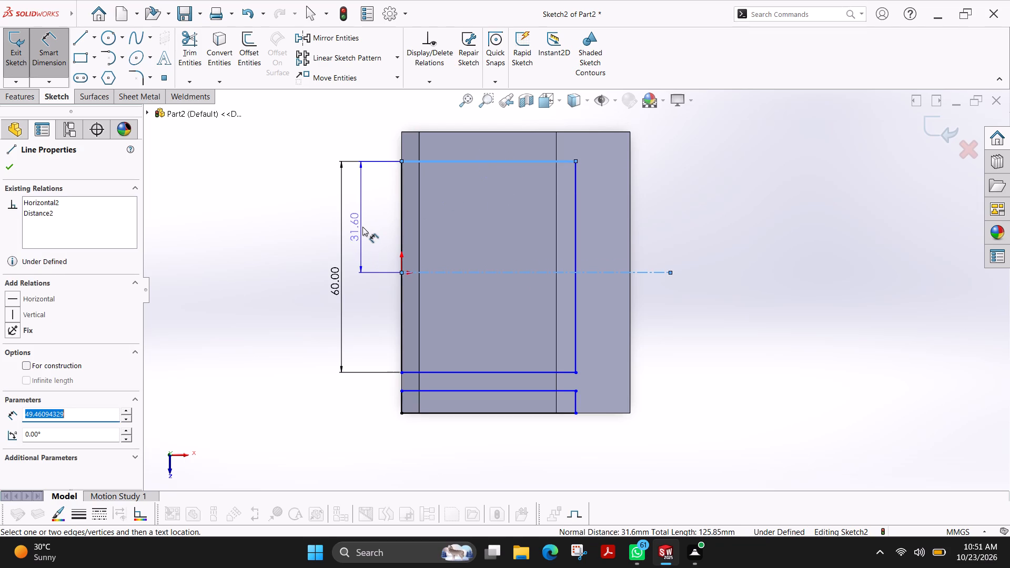
click(373, 227)
text(30)
key(Return)
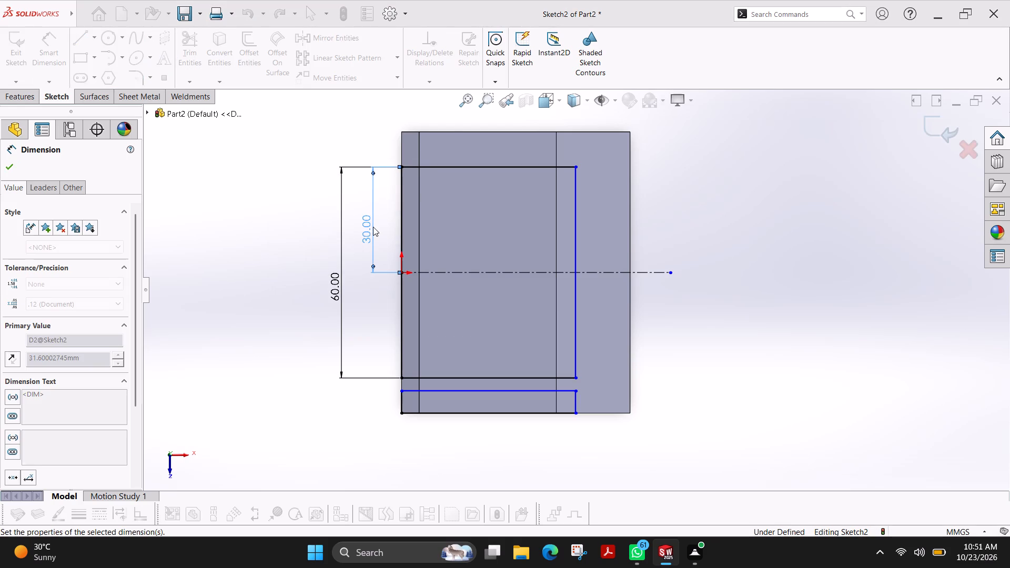
Dimension the height of the narrow rectangle along the block's lower edge as 6 mm.
click(467, 393)
click(484, 414)
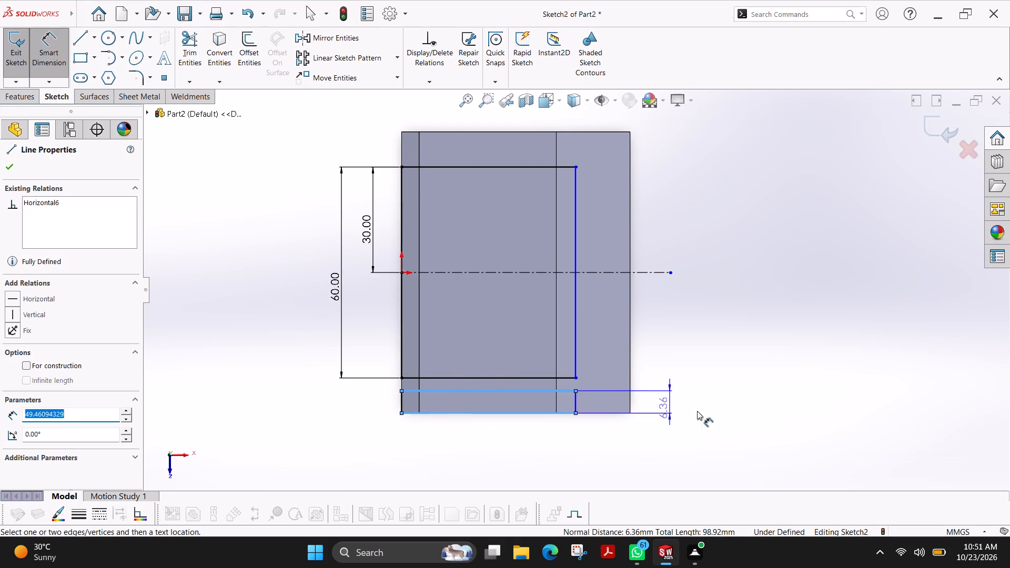
click(682, 439)
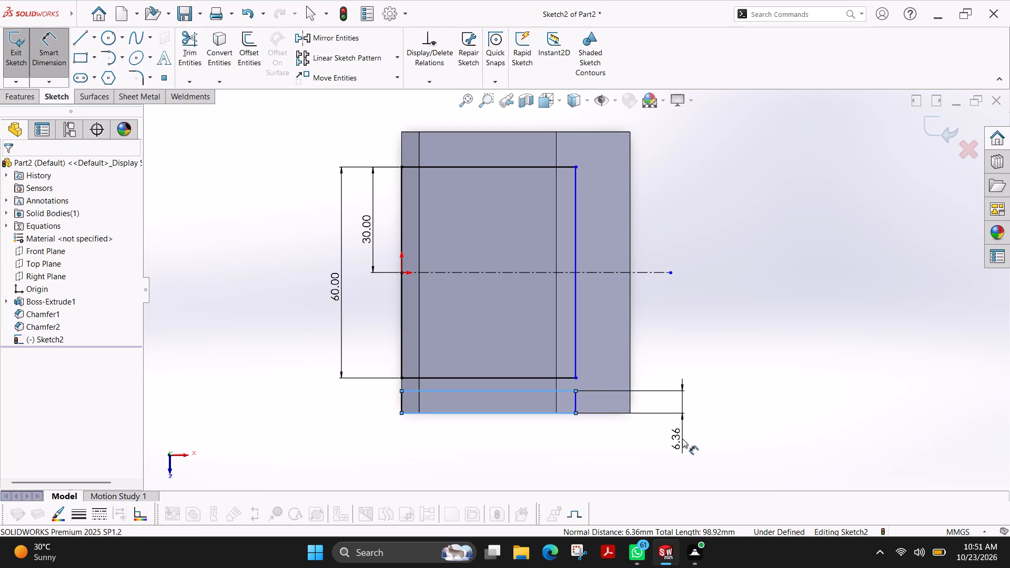
key(6)
key(Return)
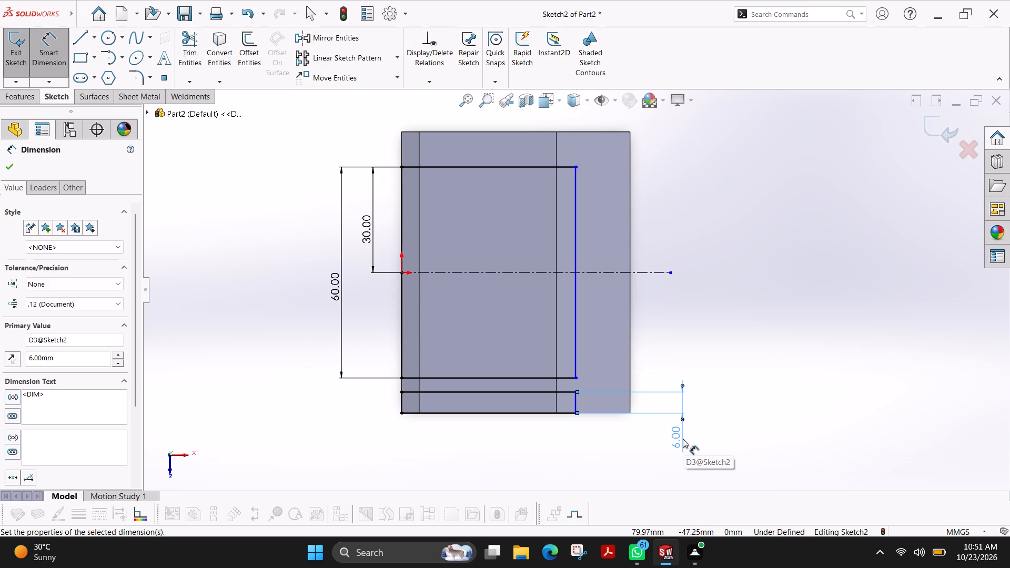
Sketch a corner rectangle about 4 by 22 mm inward from the block's right edge, across the construction line.
click(82, 54)
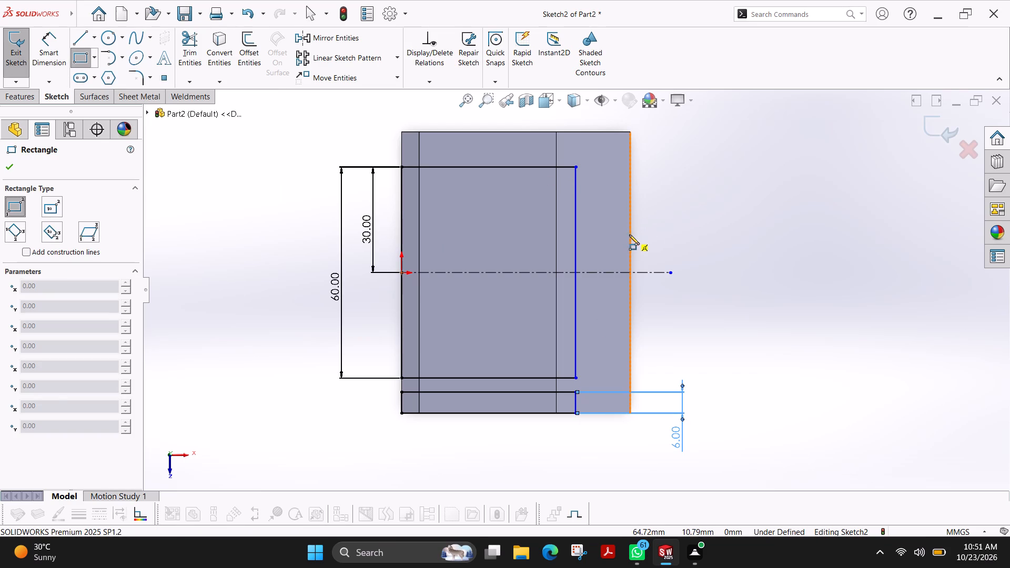
click(630, 235)
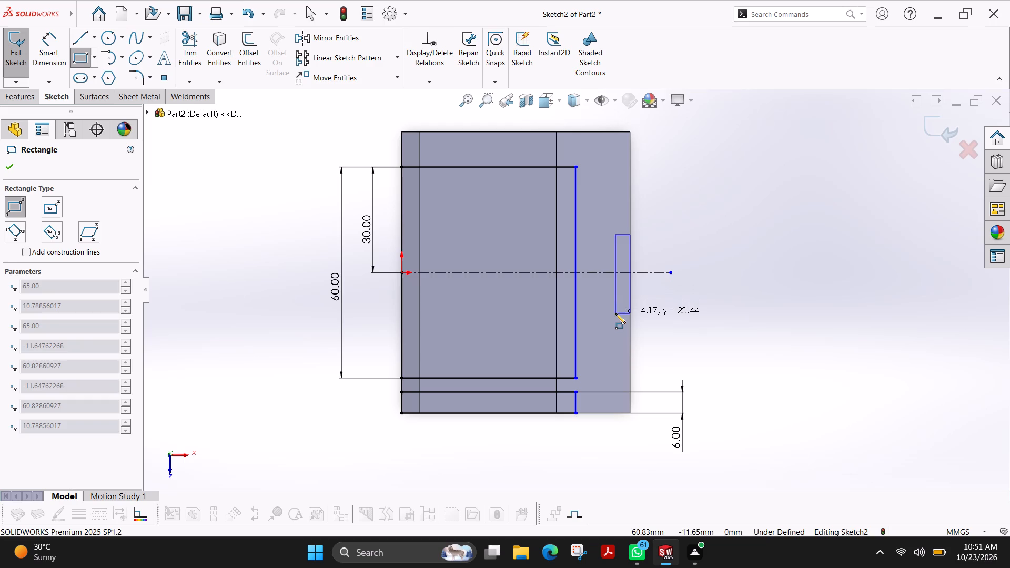
click(615, 313)
click(9, 173)
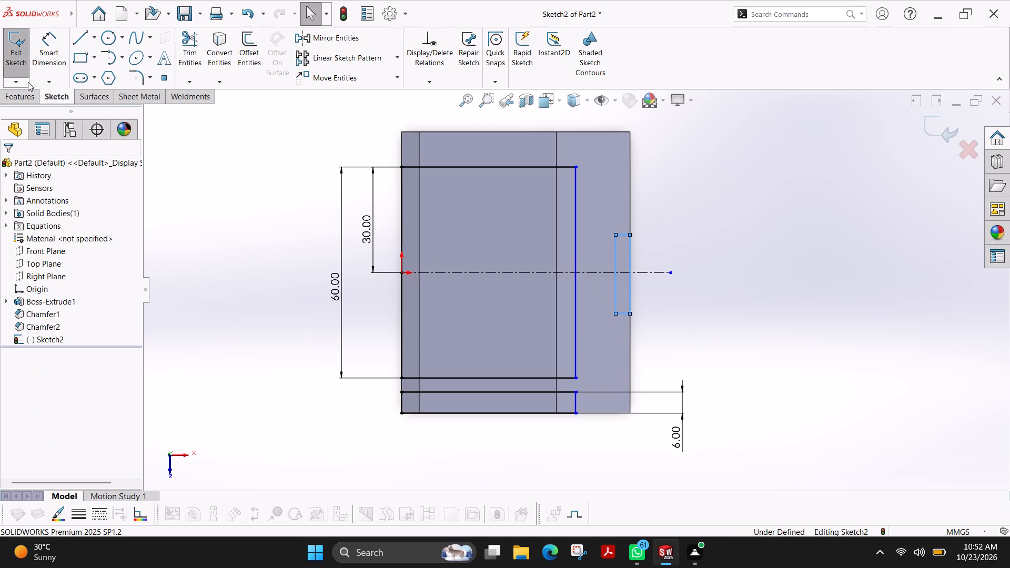
Dimension the small rectangle on the block's right edge 22 mm high, with its upper side 11 mm from the construction line.
click(48, 58)
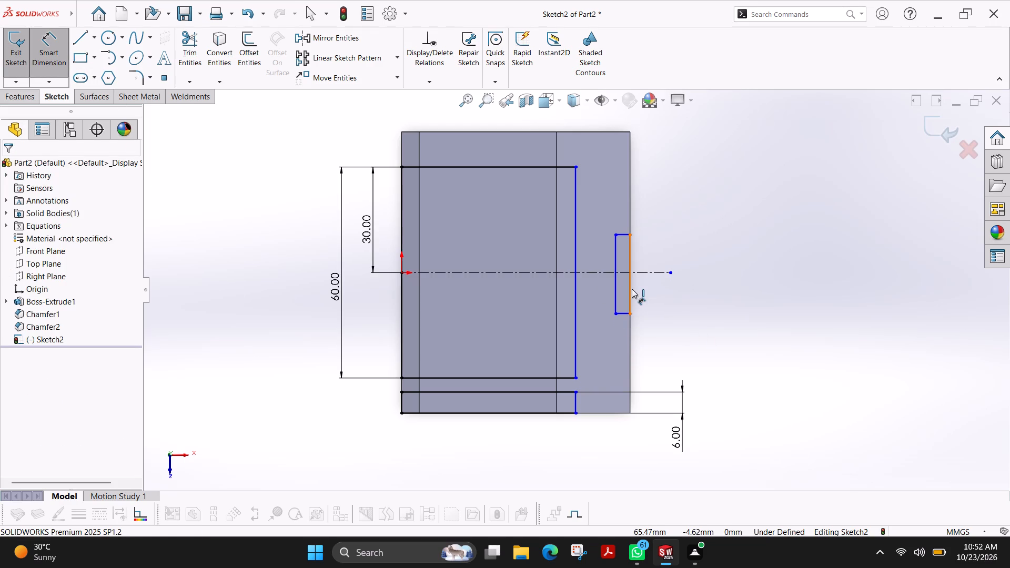
click(632, 289)
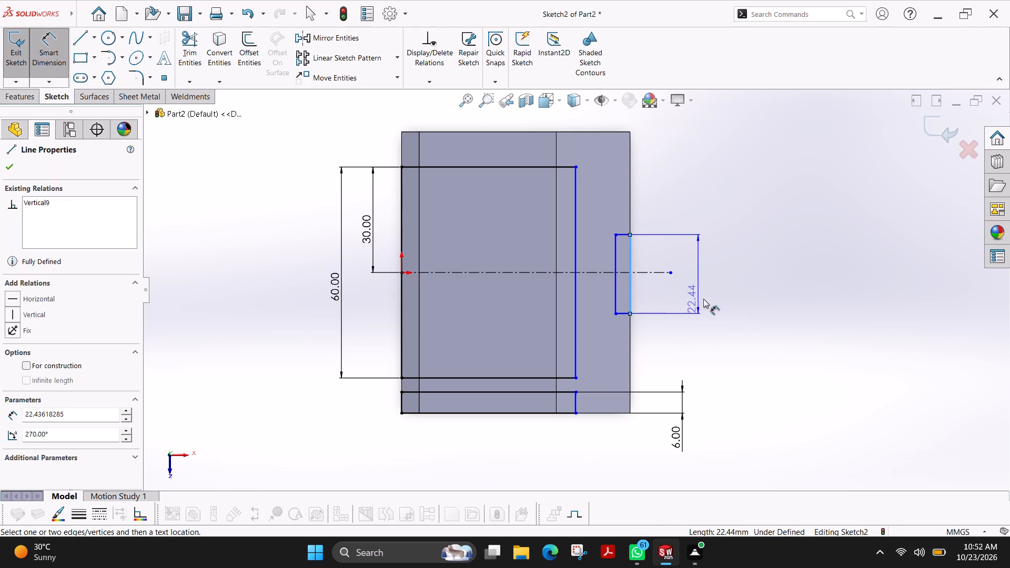
click(709, 286)
text(22)
key(Return)
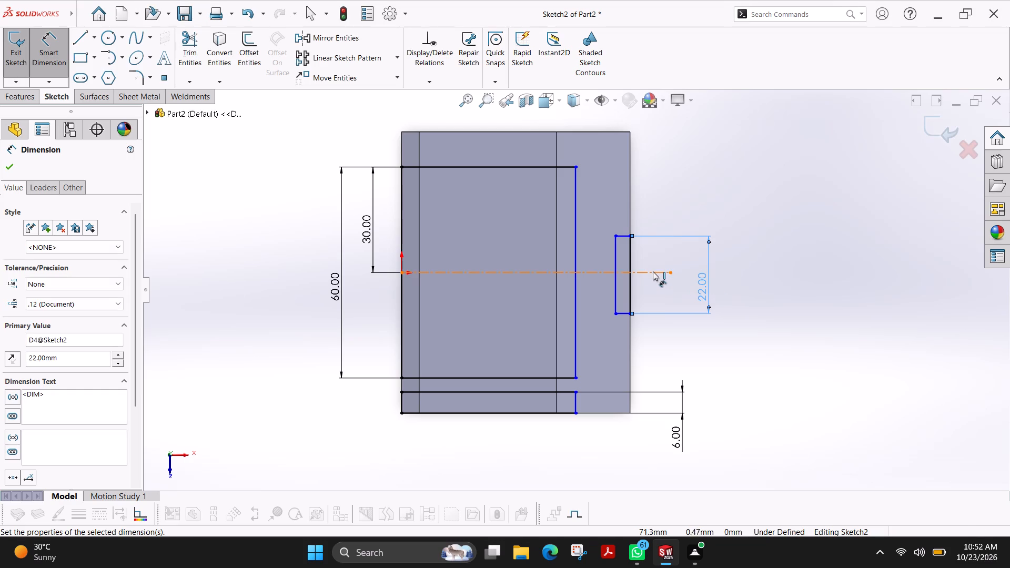
click(653, 271)
click(625, 235)
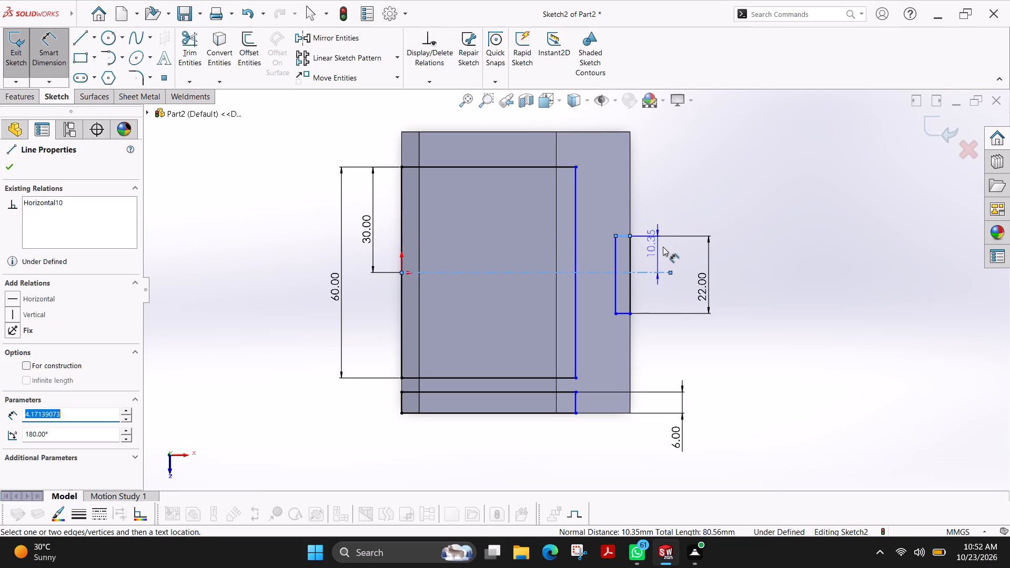
click(668, 252)
text(11)
key(Return)
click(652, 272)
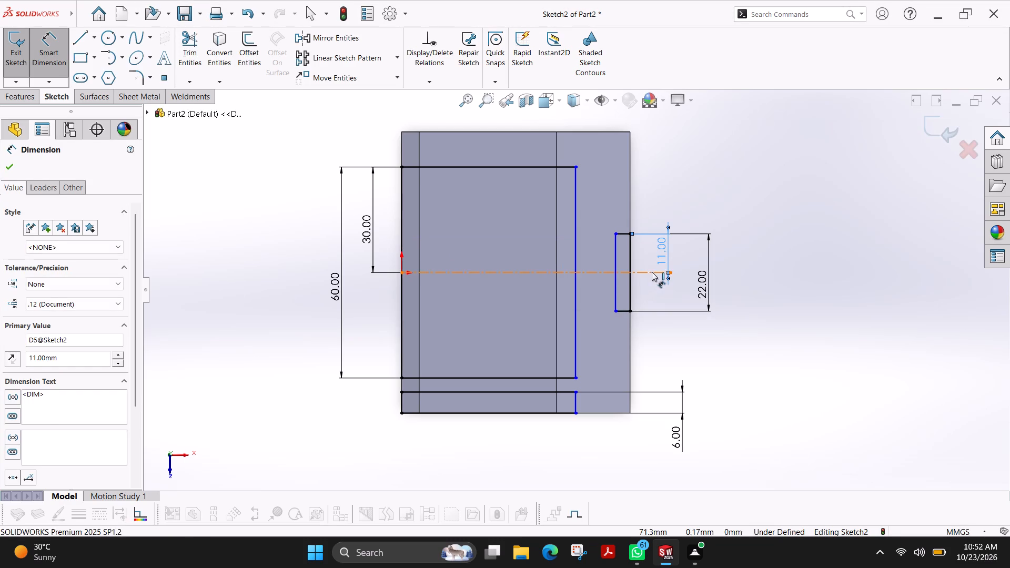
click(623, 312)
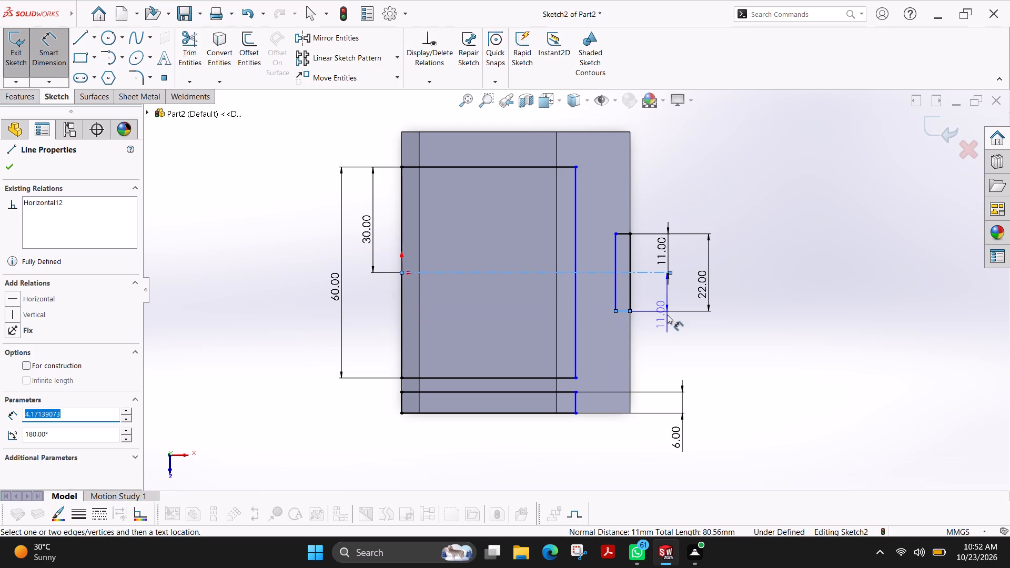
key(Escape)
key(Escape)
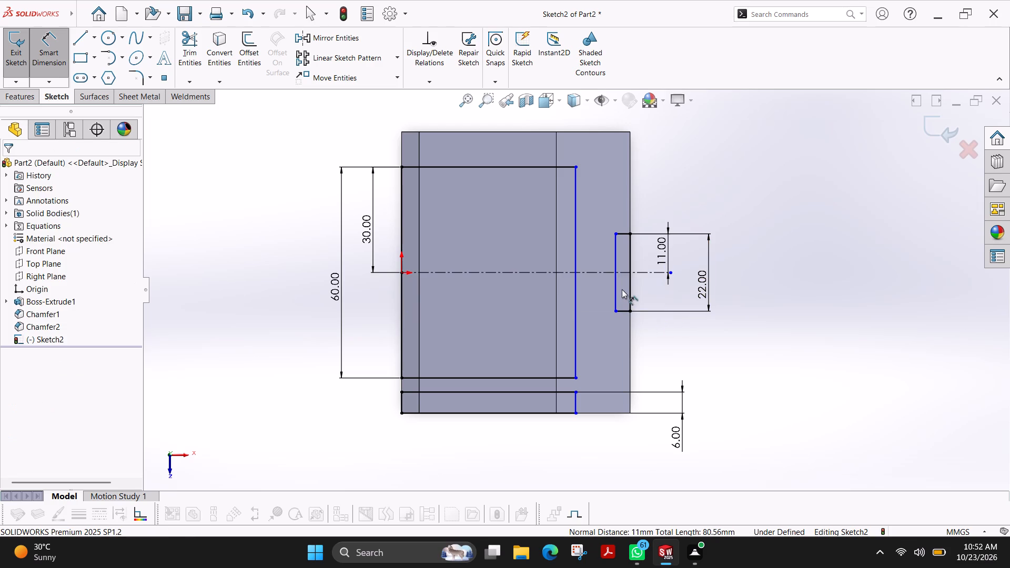
Dimension the small rectangle's width as 5 mm between its inner side and the block's right edge.
click(617, 291)
click(630, 295)
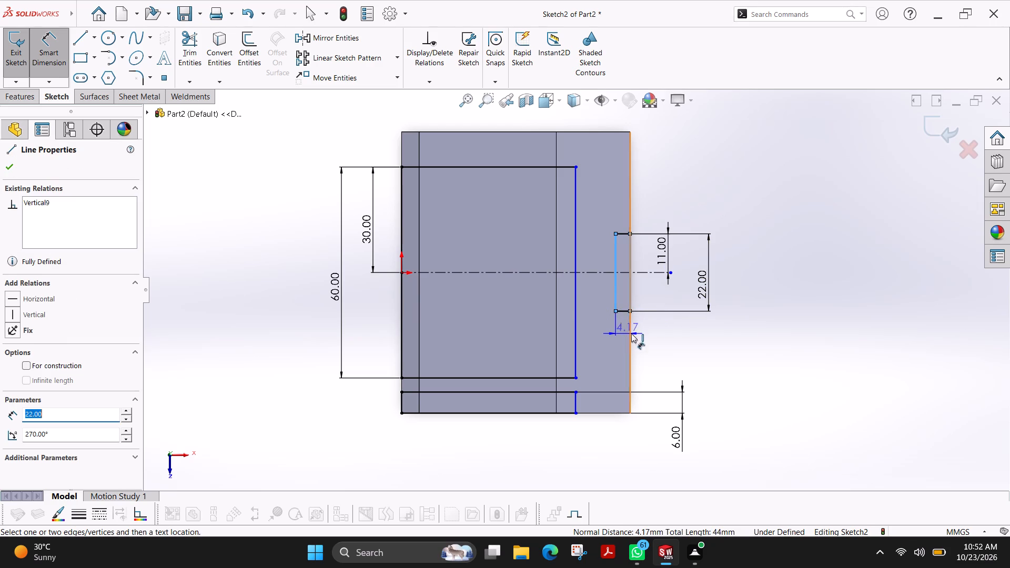
click(658, 336)
key(5)
key(Return)
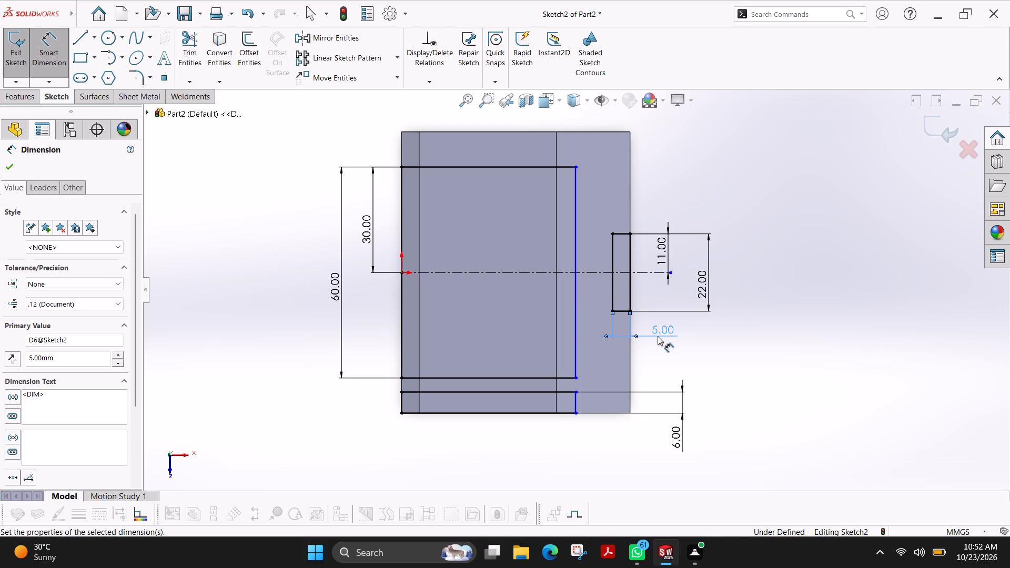
click(6, 173)
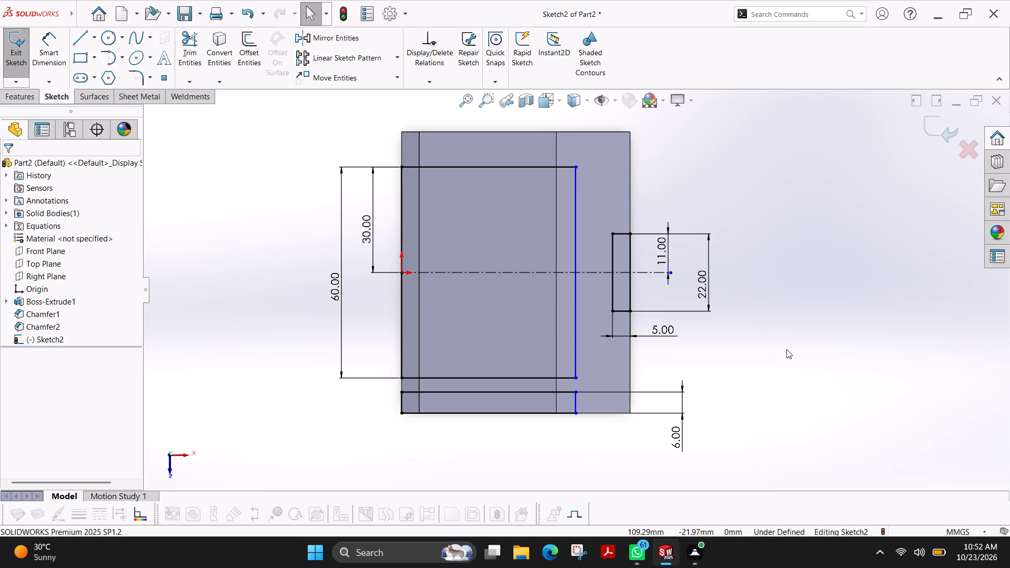
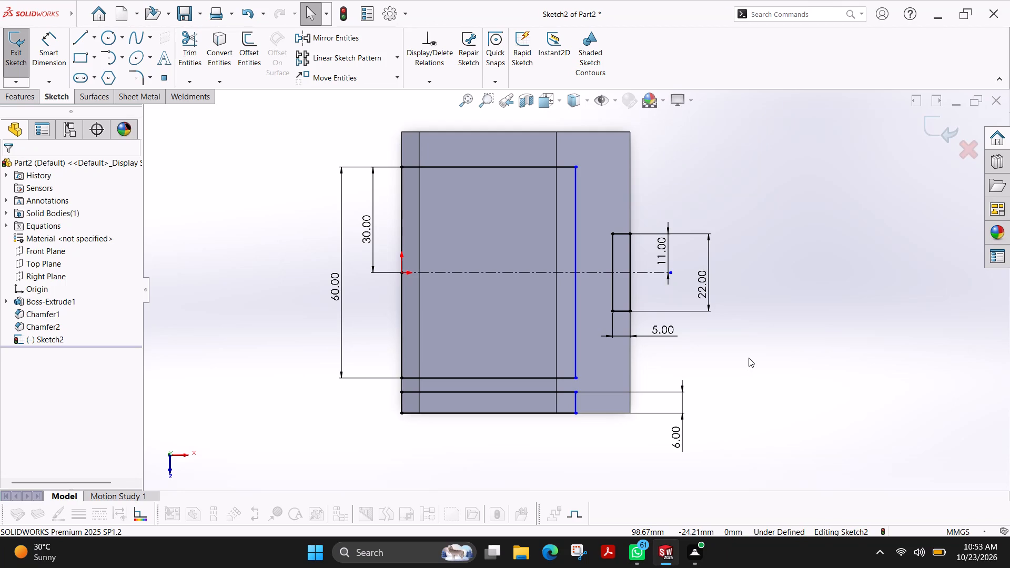
Undo all the rectangles, dimensions and the construction line in the sketch on the block's top face.
key(ctrl+z)
key(ctrl+z)
key(ctrl+z)
key(ctrl+z)
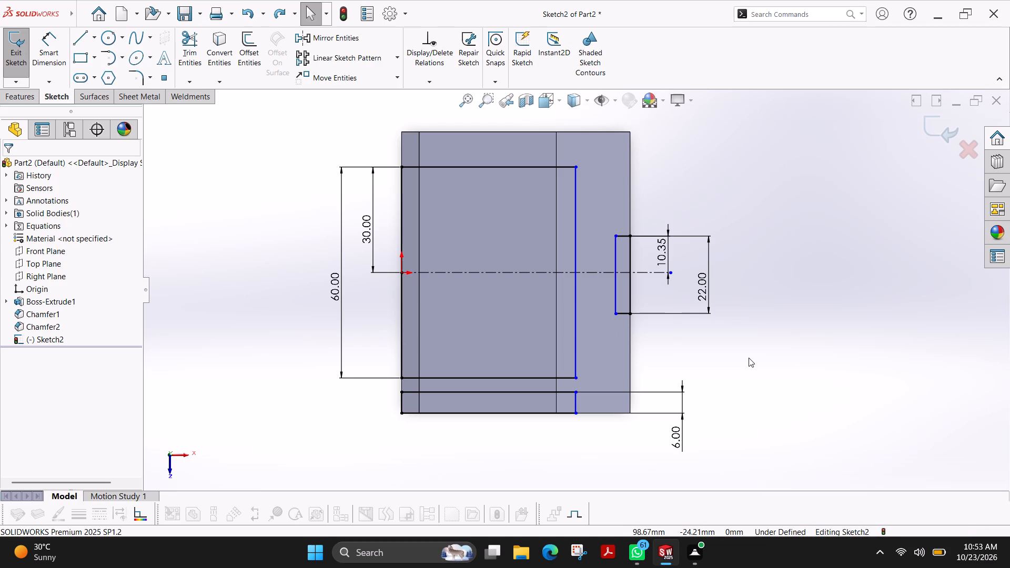
key(ctrl+z)
key(ctrl+z)
key(ctrl+z)
key(ctrl+z)
key(ctrl+z)
key(ctrl+z)
key(ctrl+z)
key(ctrl+z)
key(ctrl+z)
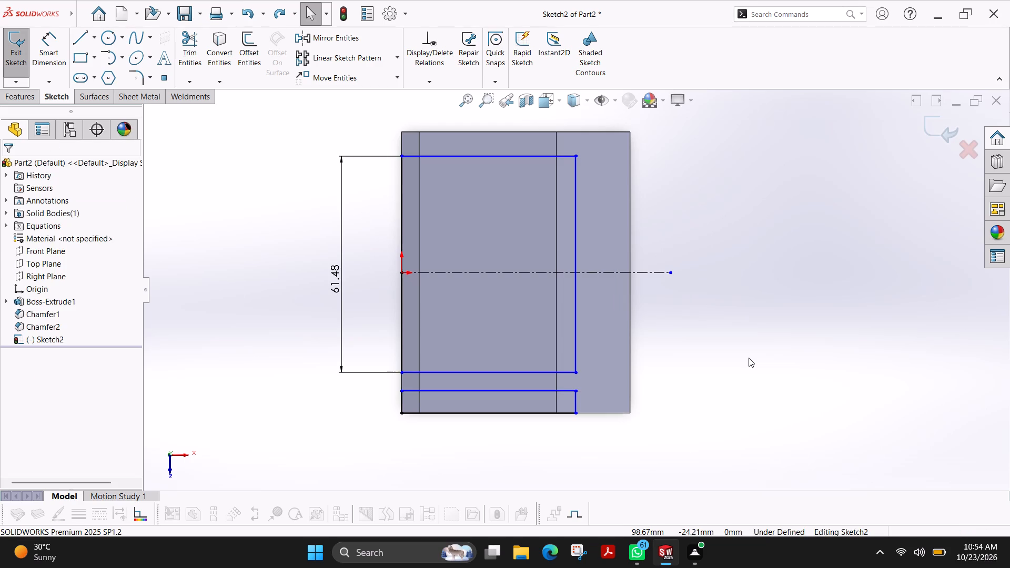
key(ctrl+z)
key(ctrl+z)
key(ctrl+z)
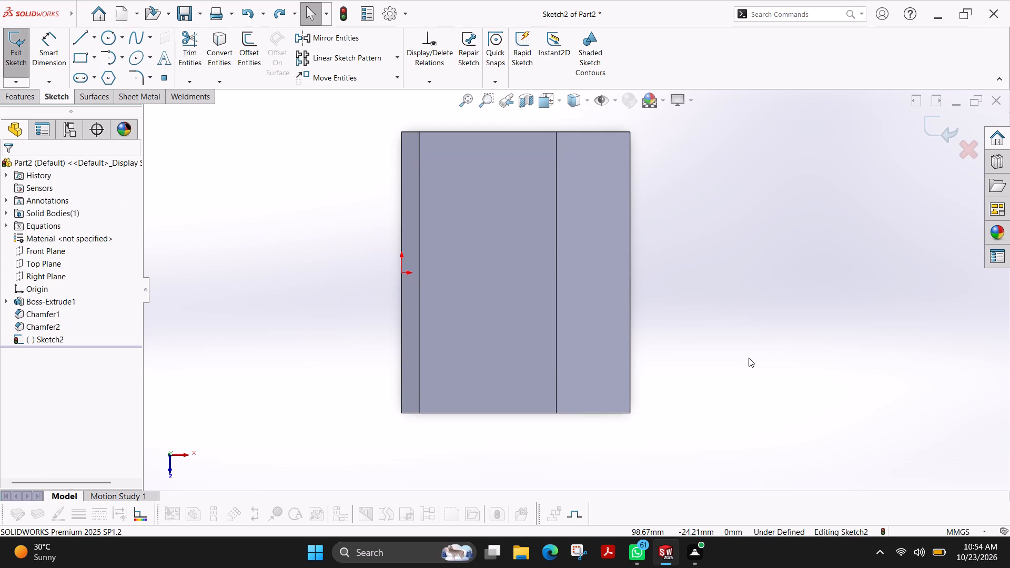
Leave the emptied top-face sketch and start a new sketch on the block's chamfered end face with the hole.
ctrl+shift+middle_drag(700, 365, 678, 240)
ctrl+shift+middle_click(675, 238)
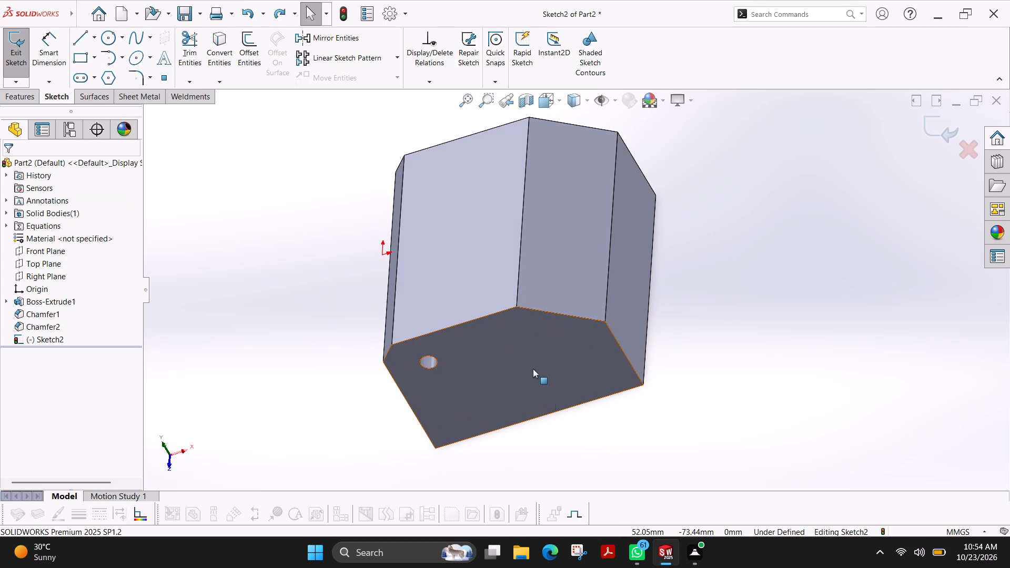
click(533, 369)
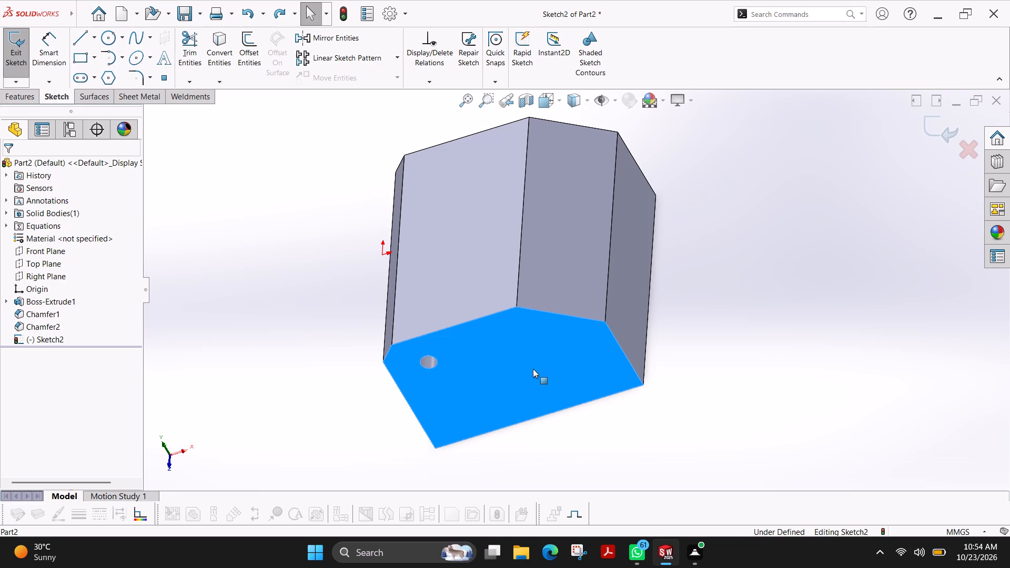
click(18, 57)
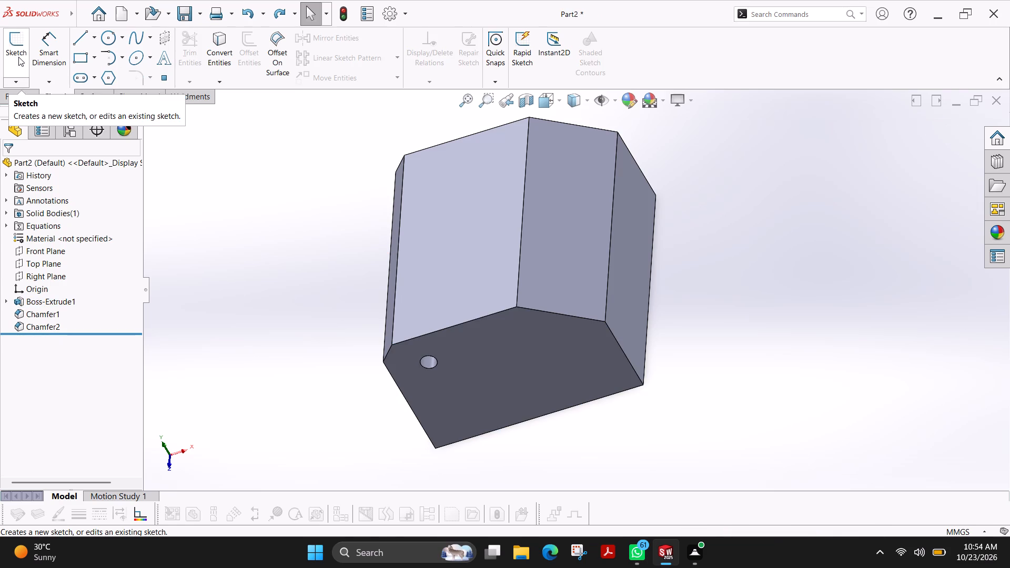
click(19, 57)
click(525, 379)
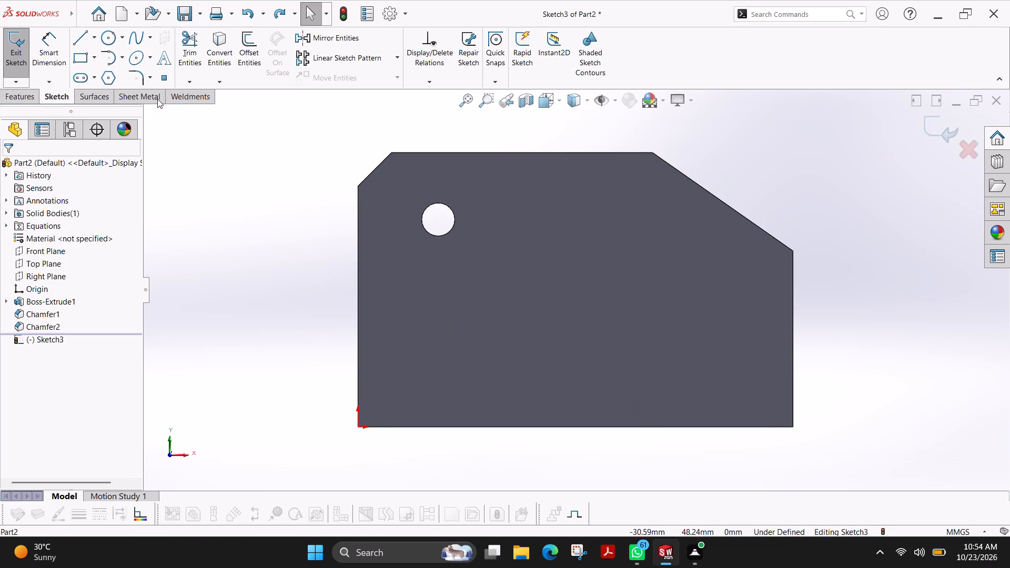
Start the Line tool for sketching on the block's end face.
click(73, 45)
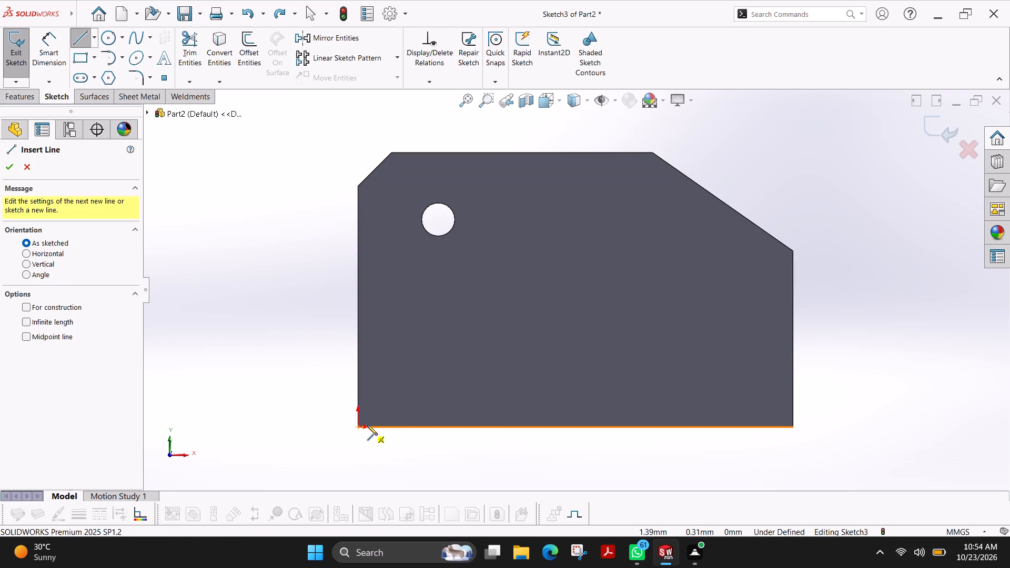
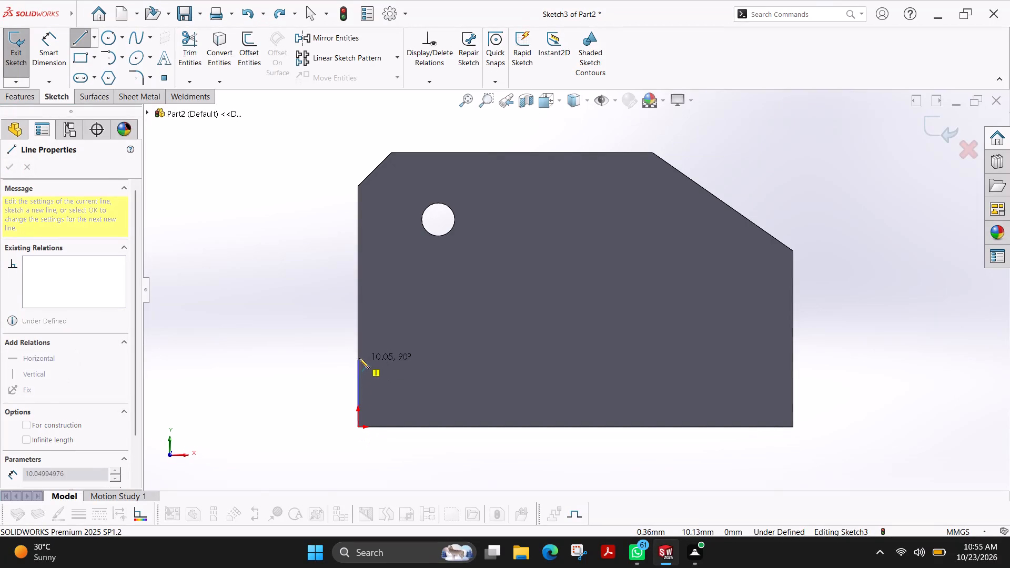
Sketch a vertical line about 11 mm up from the origin, continuing into a horizontal line about 13.5 mm long across the face.
click(357, 354)
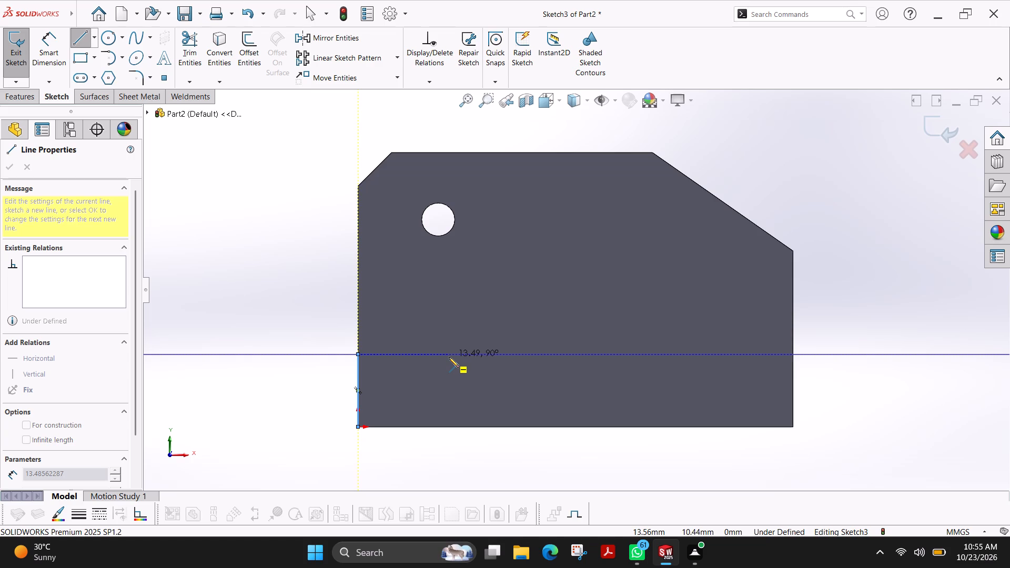
click(449, 357)
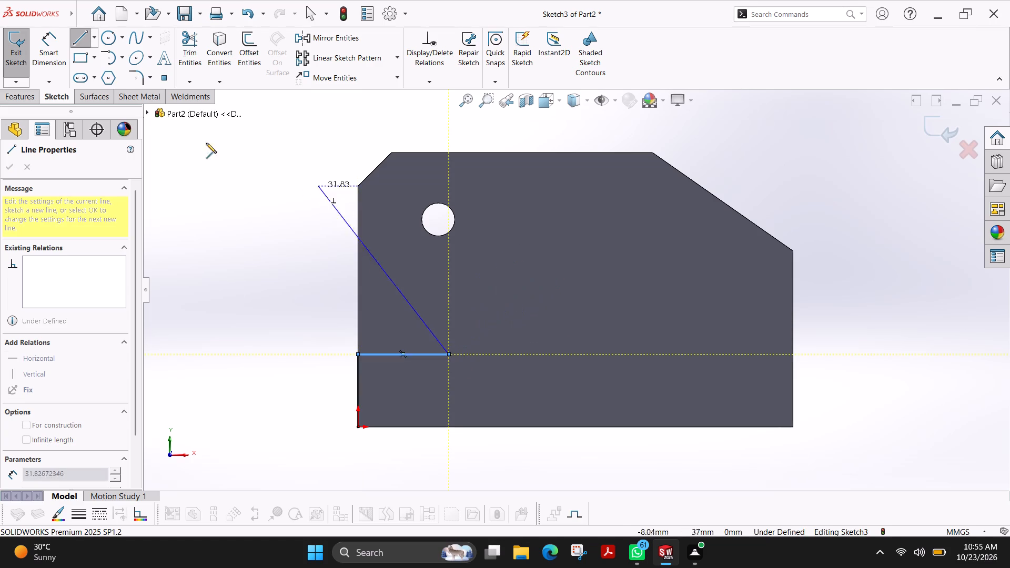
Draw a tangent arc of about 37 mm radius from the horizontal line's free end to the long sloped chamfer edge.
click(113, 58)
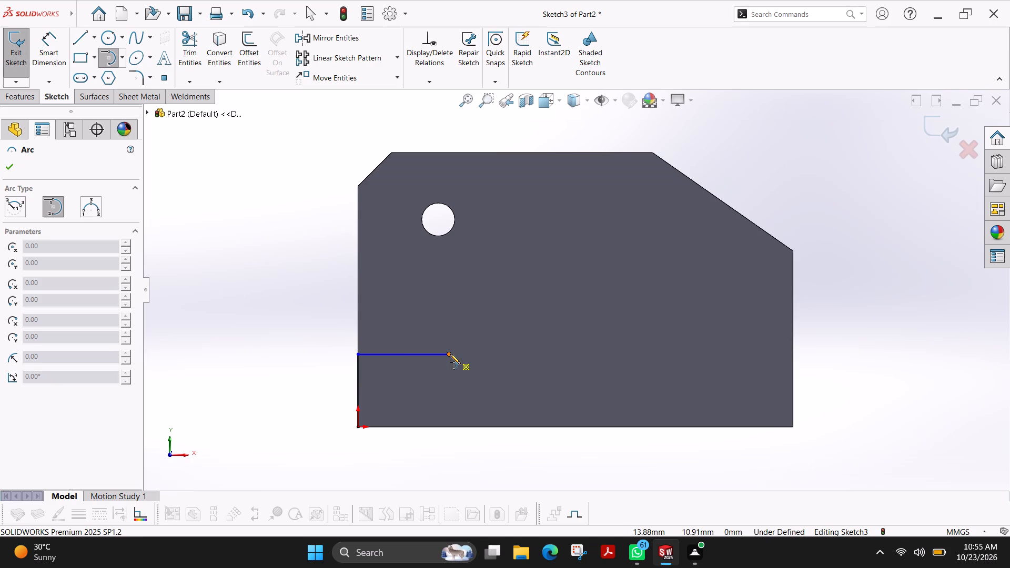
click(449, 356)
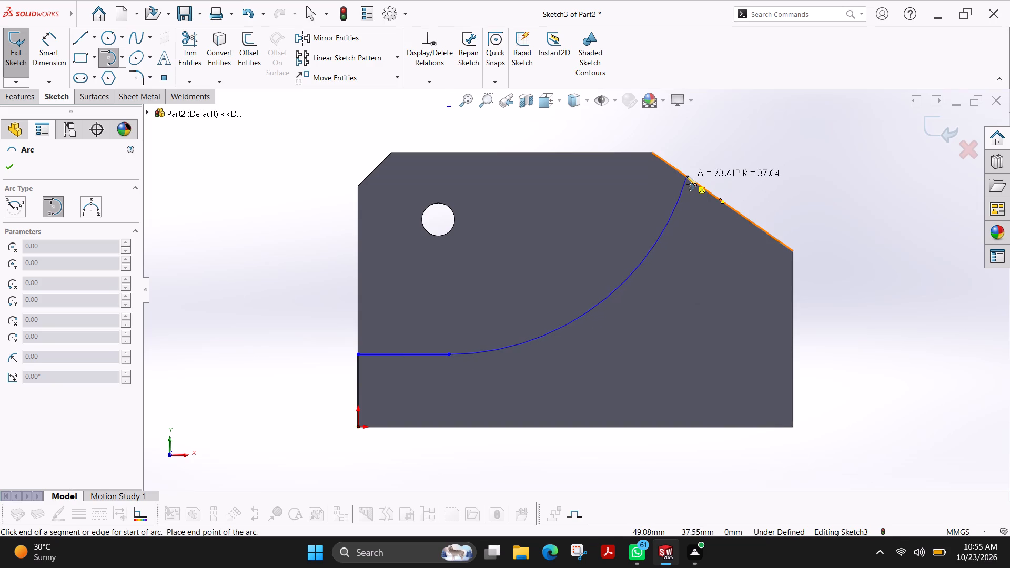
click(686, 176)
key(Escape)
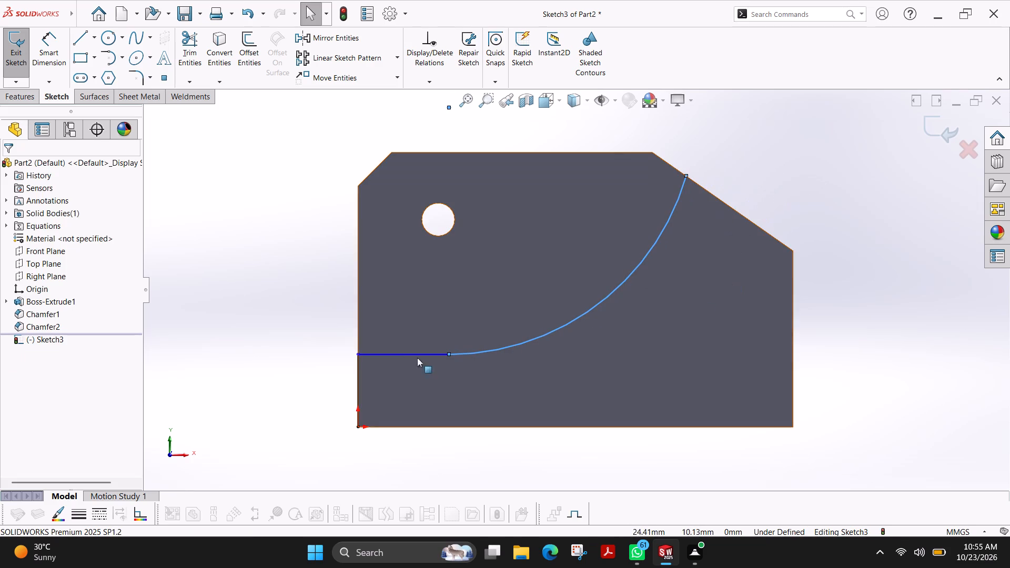
Dimension the horizontal line's outer endpoint 28 mm below the block's top edge.
click(57, 43)
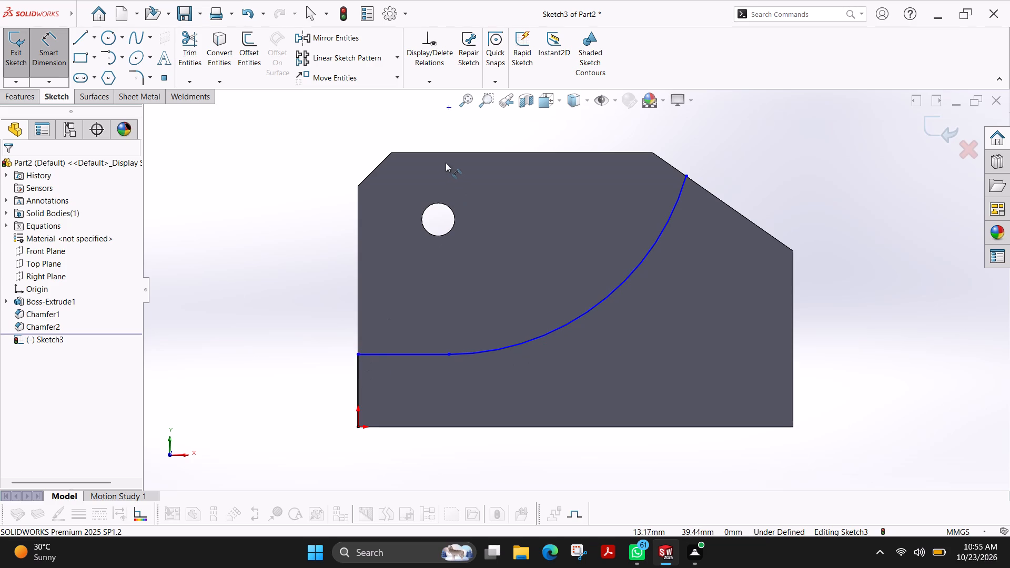
click(435, 153)
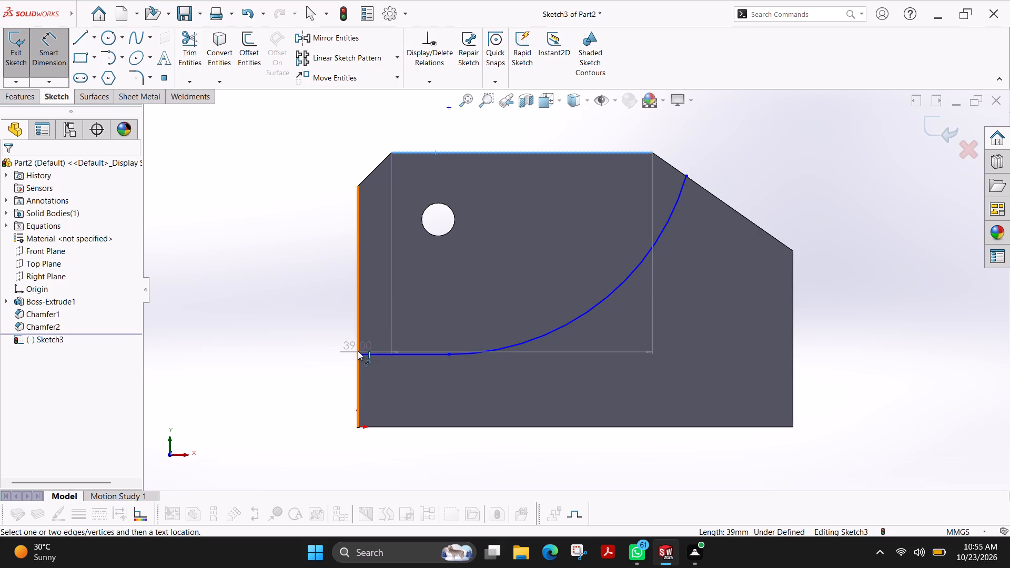
click(359, 354)
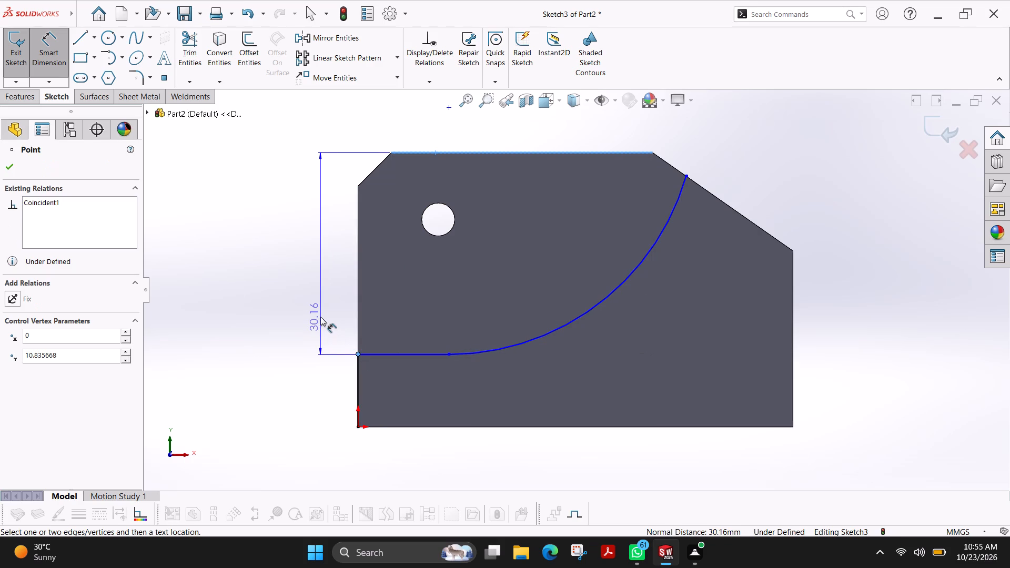
click(320, 317)
text(28)
key(Return)
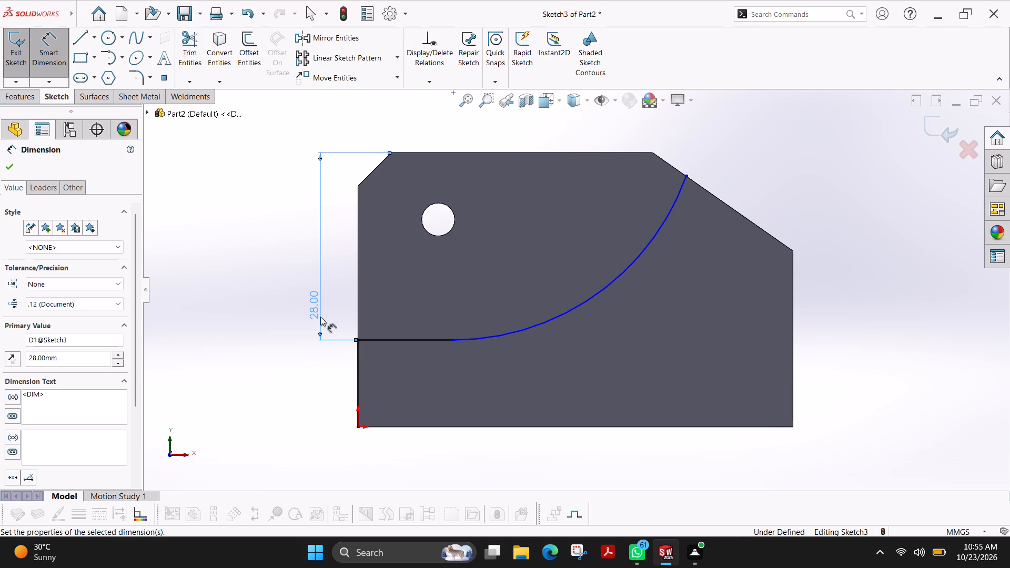
Dimension the horizontal line's length as 16 mm.
click(418, 340)
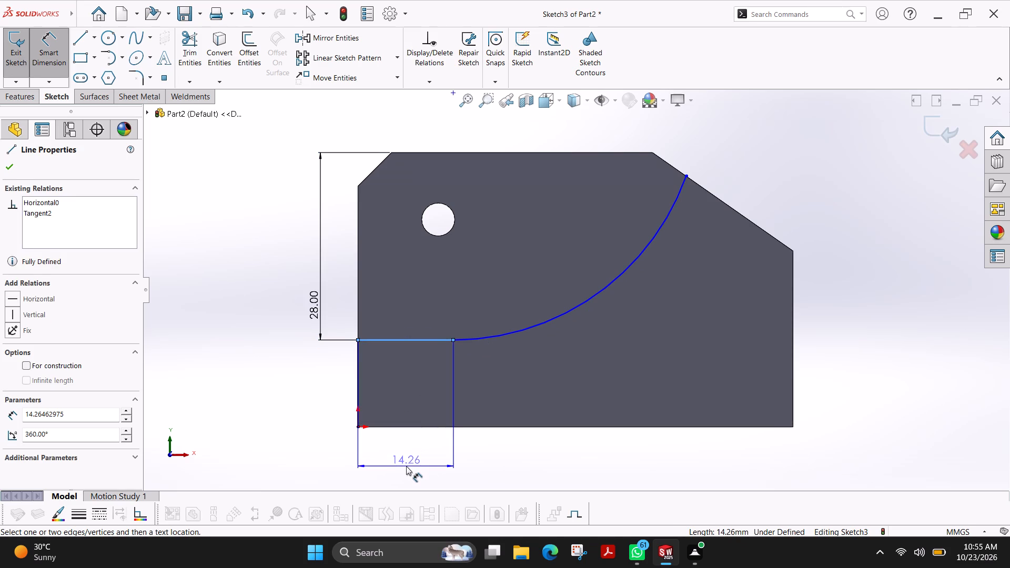
click(406, 466)
text(16)
key(Return)
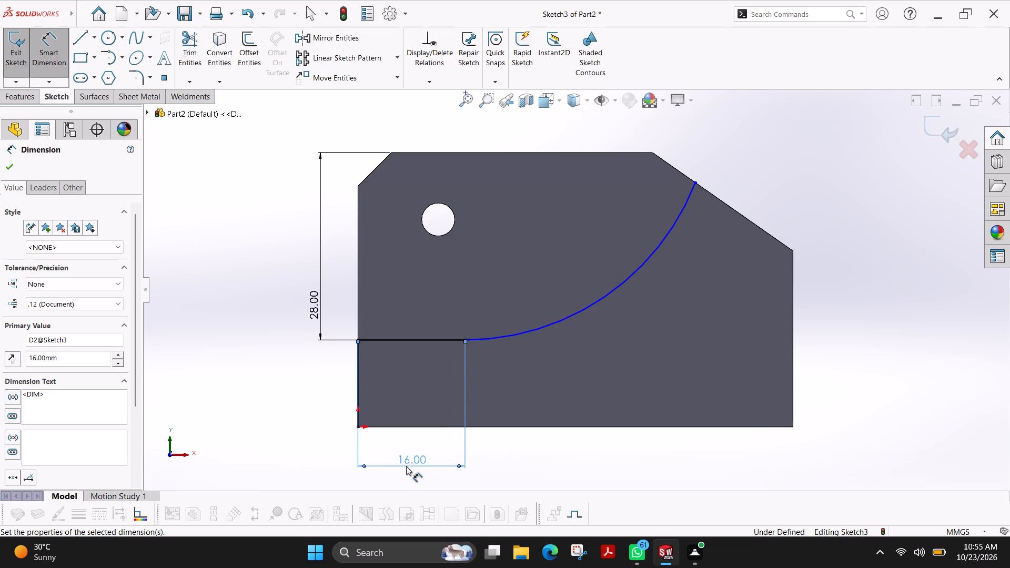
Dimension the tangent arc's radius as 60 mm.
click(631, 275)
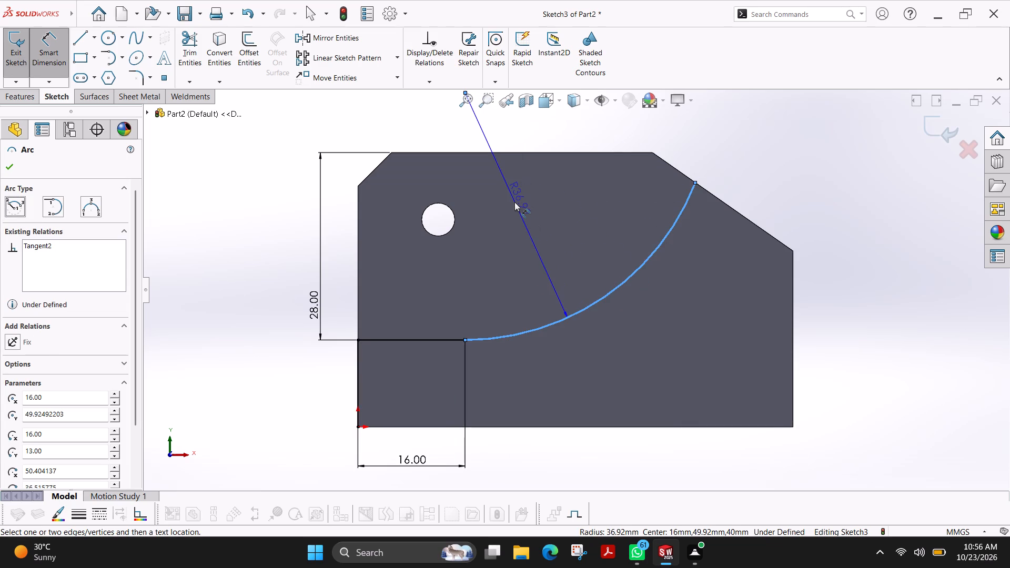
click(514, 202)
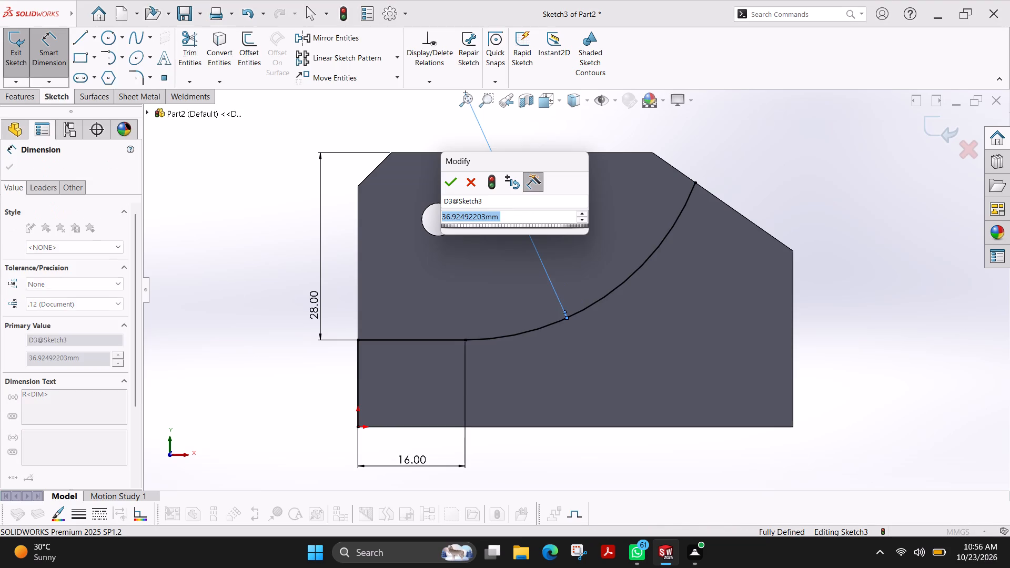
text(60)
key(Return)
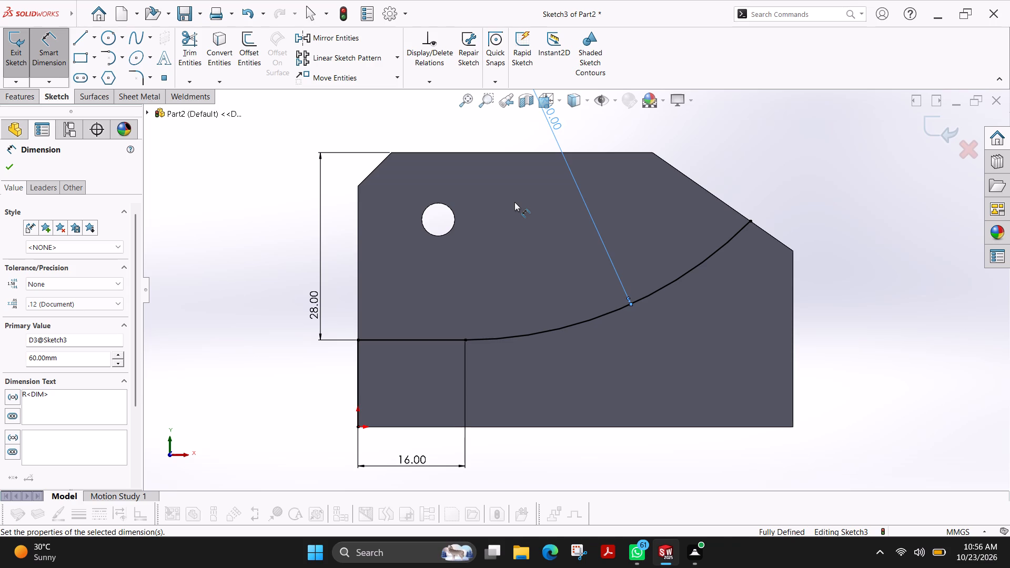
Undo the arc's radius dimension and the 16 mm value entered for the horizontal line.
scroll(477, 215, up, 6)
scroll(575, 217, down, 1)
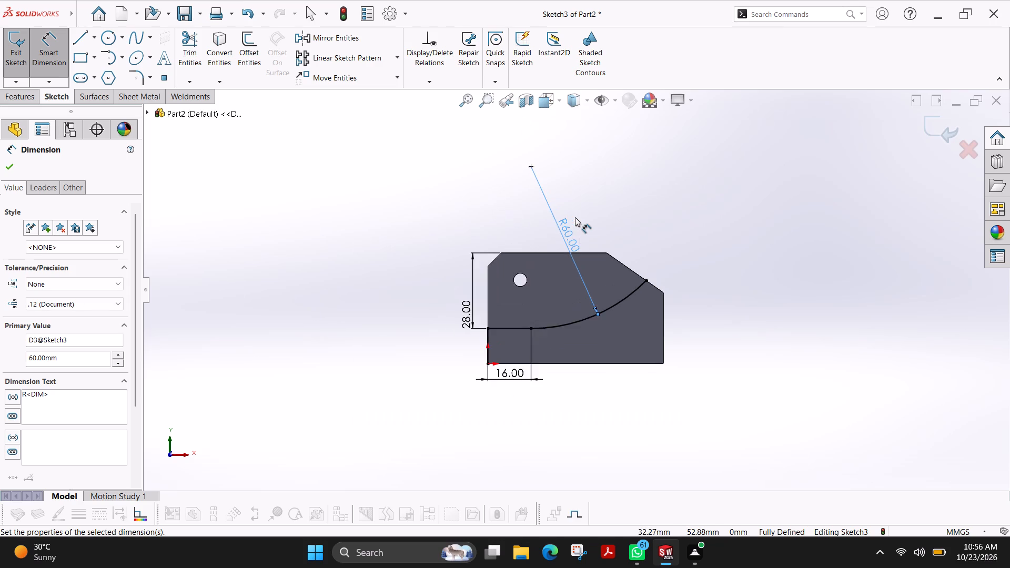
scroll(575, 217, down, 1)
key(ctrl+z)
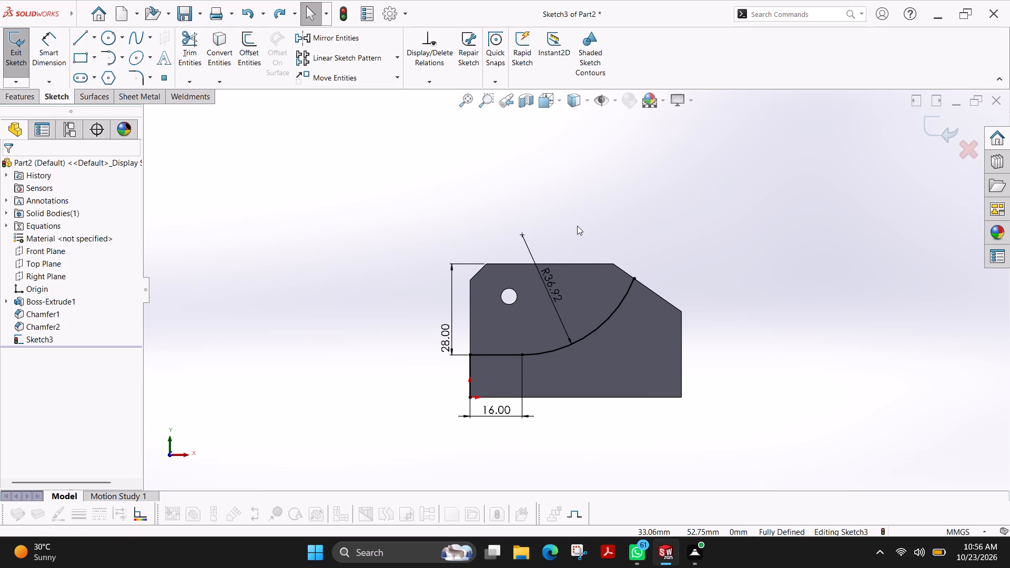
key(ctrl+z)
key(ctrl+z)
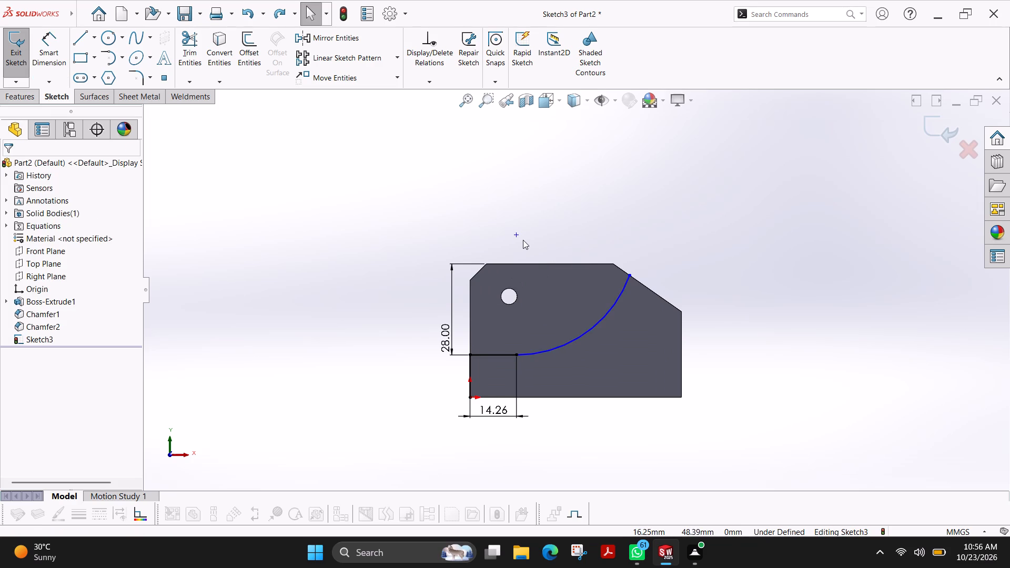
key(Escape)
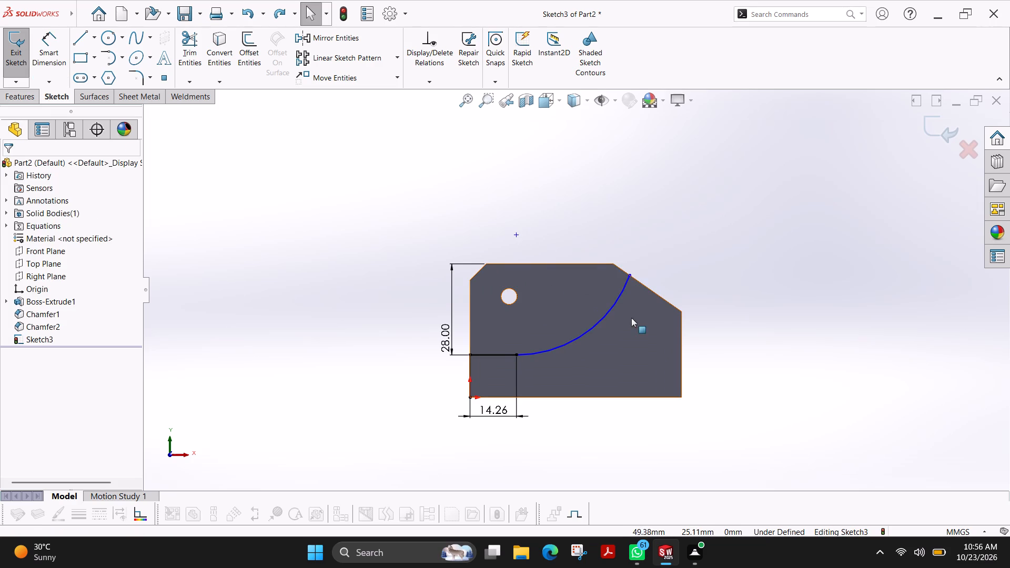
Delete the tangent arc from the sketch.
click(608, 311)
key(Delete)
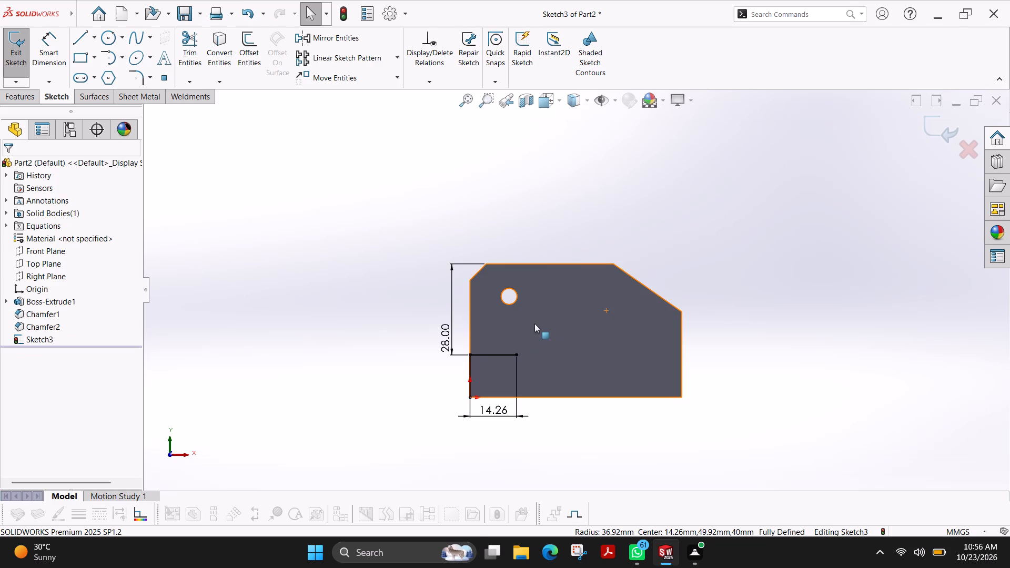
Sketch a vertical line about 90 mm long upward from the horizontal line's outer endpoint, extending above the block.
click(81, 38)
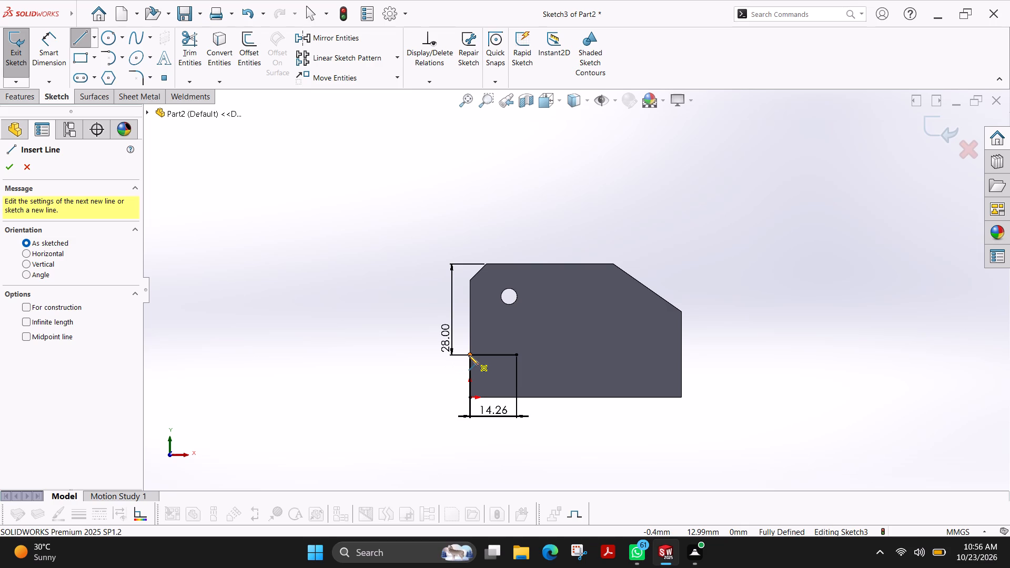
click(468, 356)
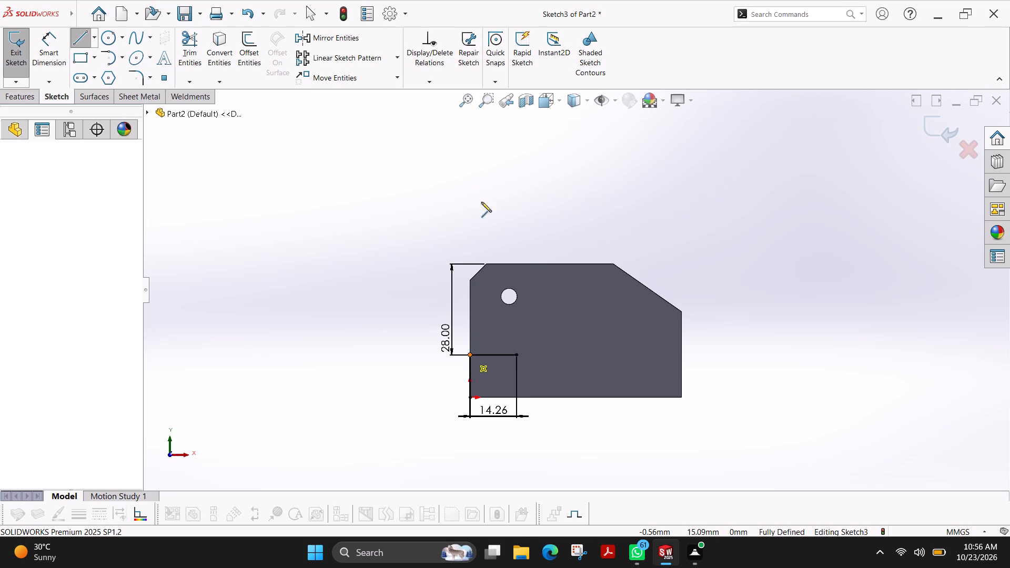
scroll(484, 176, up, 2)
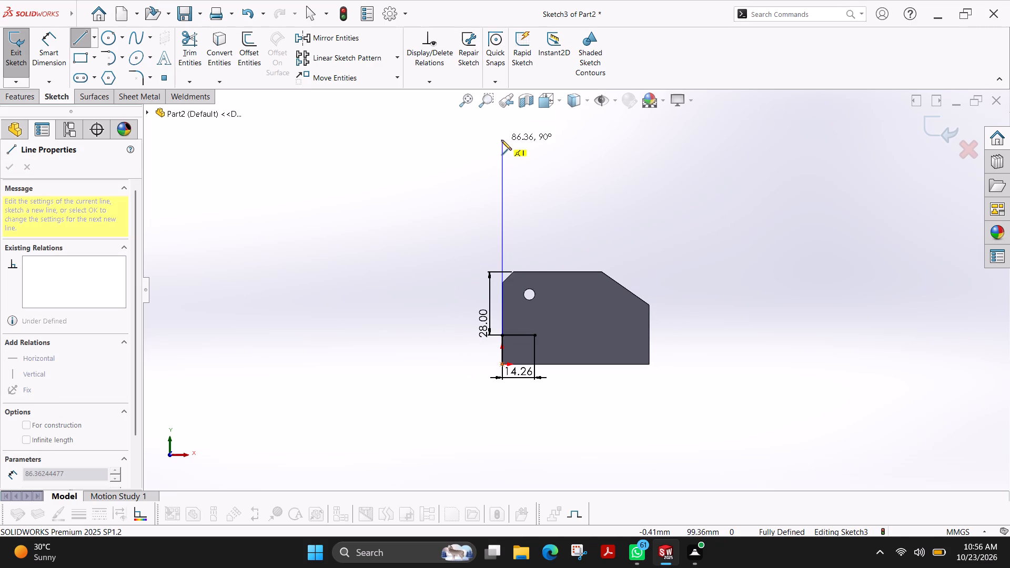
click(501, 130)
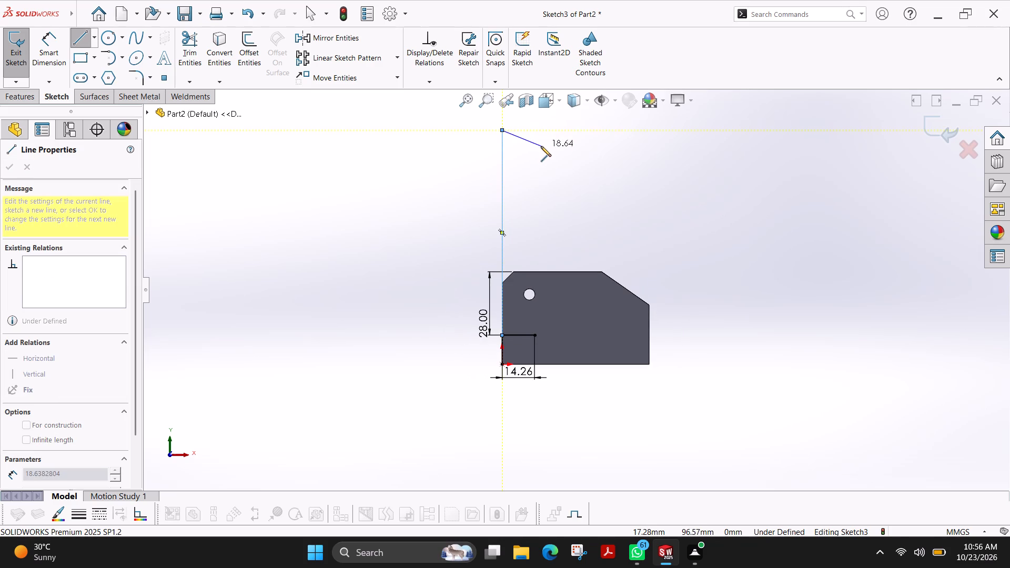
key(Escape)
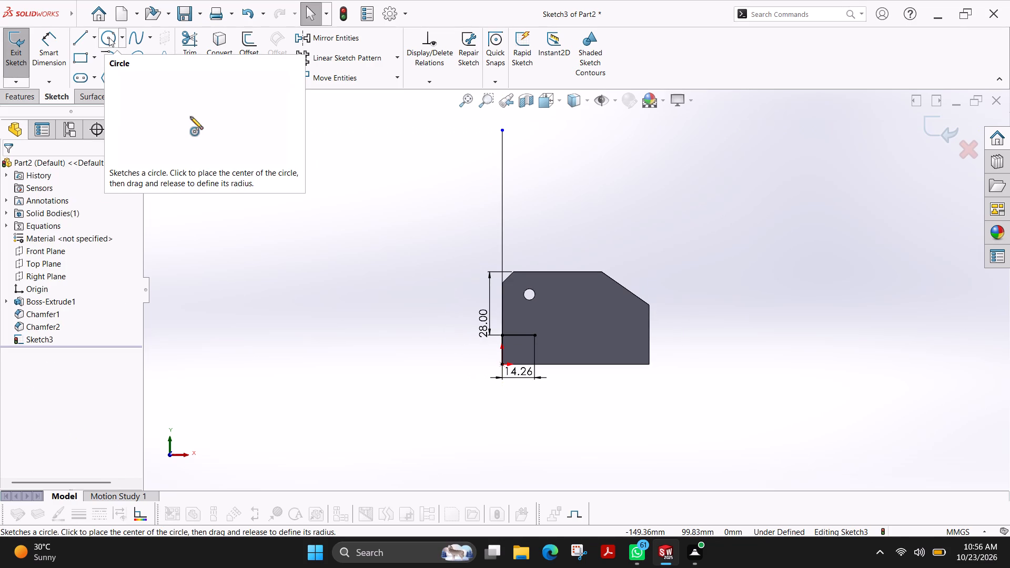
Sketch a circle of about 55 mm radius centred on the tall vertical line and passing through the horizontal line's inner endpoint.
click(109, 37)
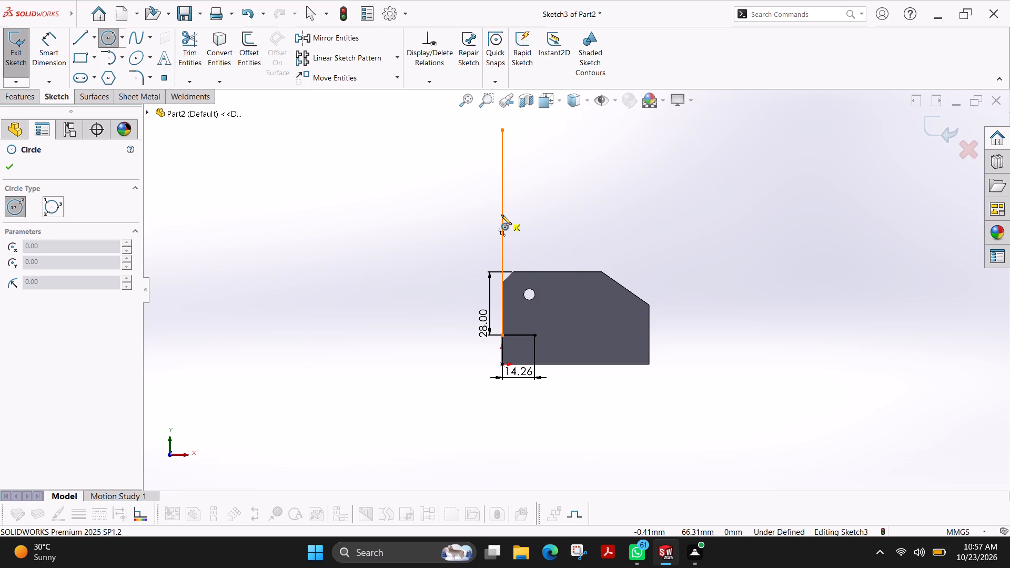
click(501, 215)
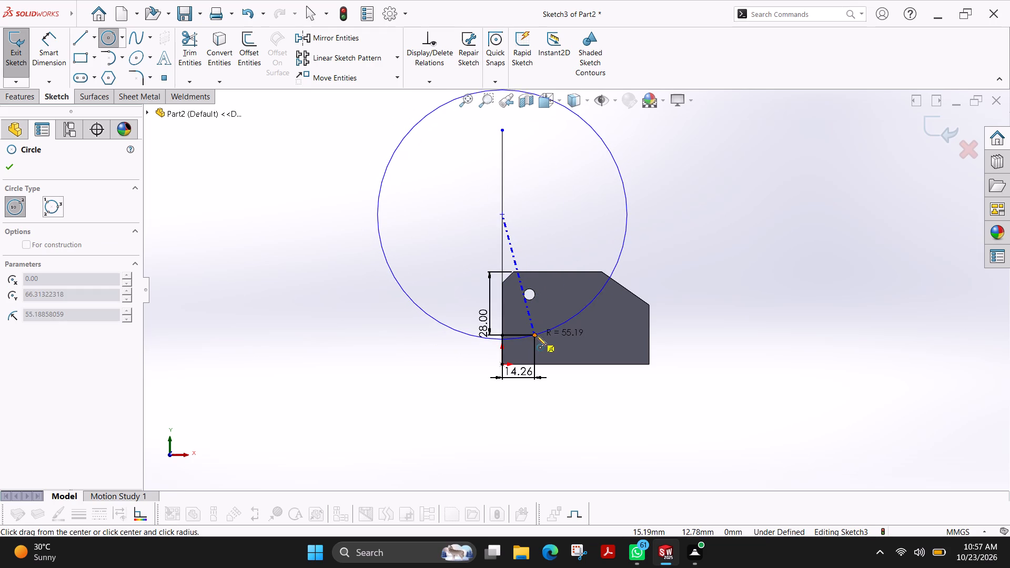
click(537, 336)
click(9, 170)
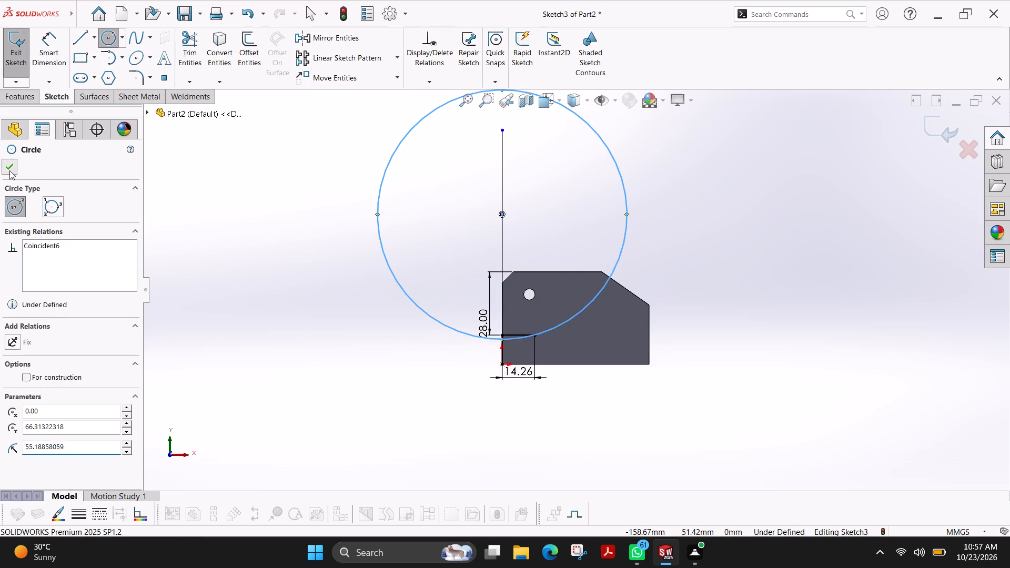
Dimension the large circle's diameter as 120 mm.
click(46, 69)
drag(625, 222, 631, 222)
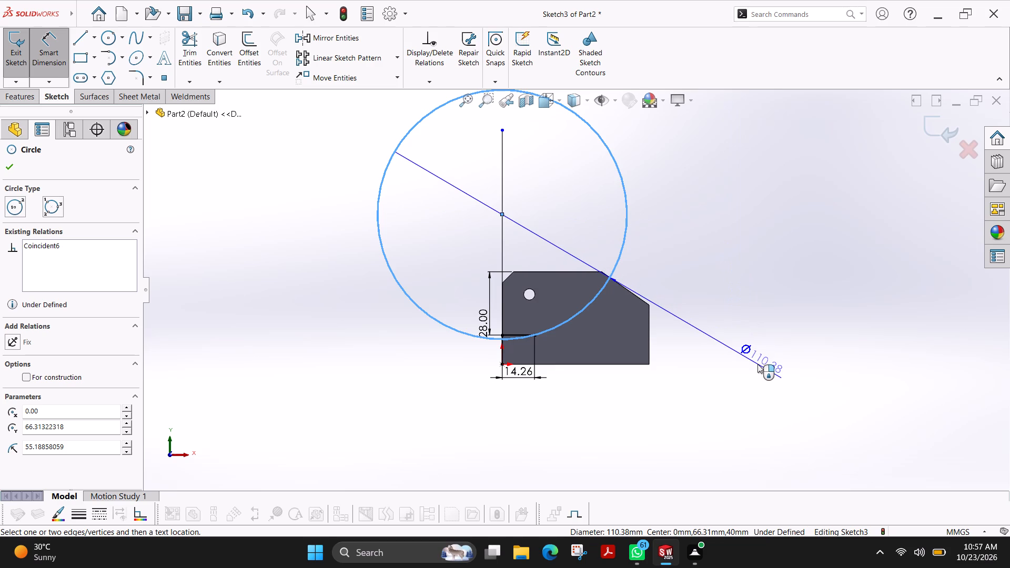
click(757, 364)
text(120)
key(Return)
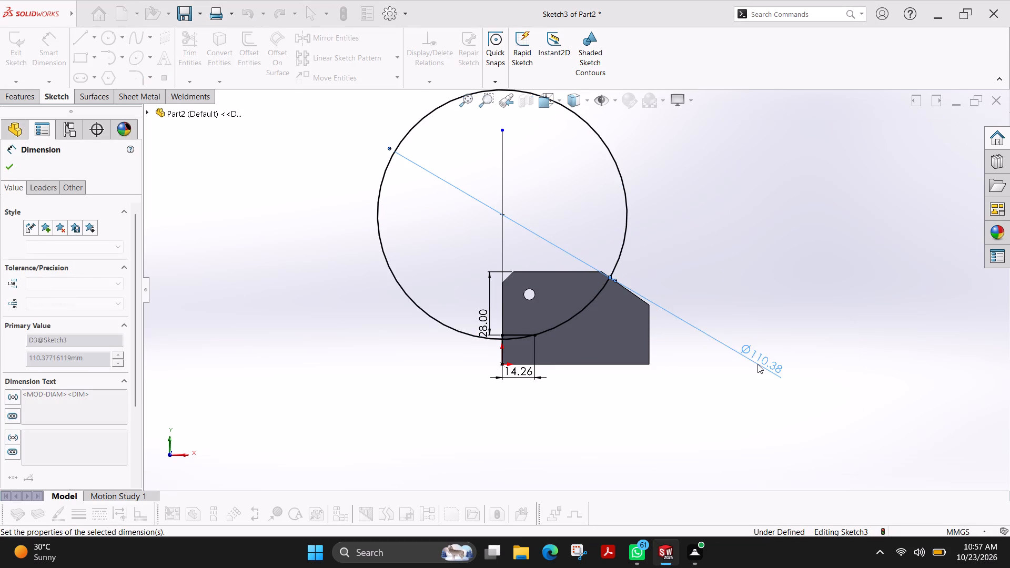
Sketch a line along the block's large chamfer edge, starting at its upper corner and crossing the circle.
scroll(757, 364, up, 2)
scroll(757, 364, down, 3)
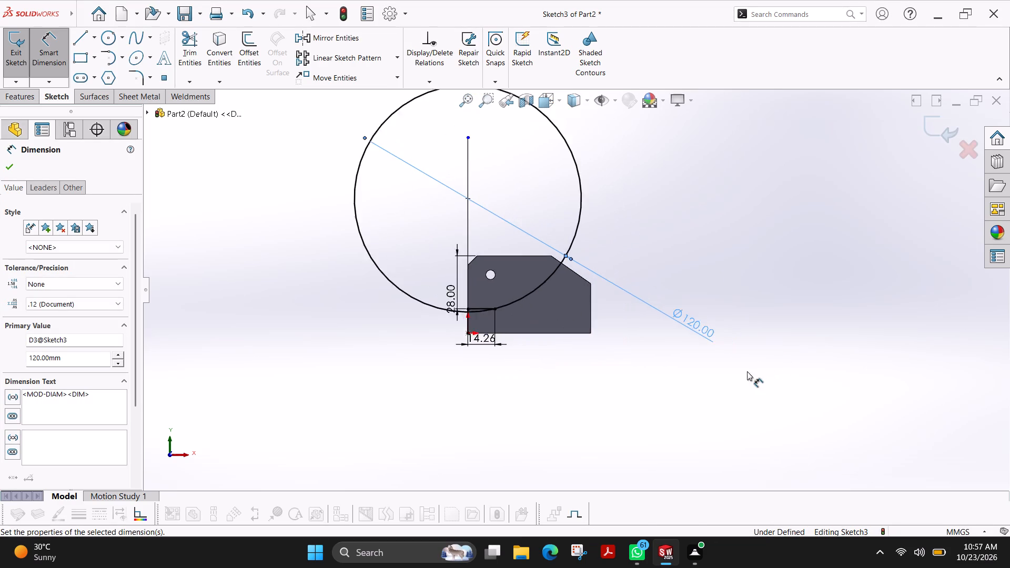
scroll(747, 371, down, 1)
scroll(378, 175, up, 1)
scroll(425, 183, up, 1)
scroll(427, 187, down, 1)
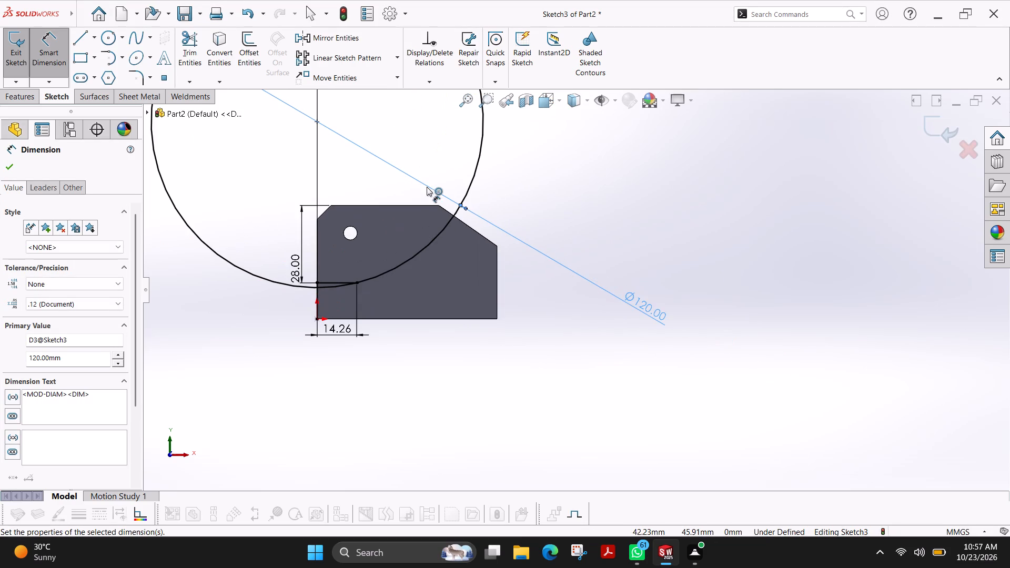
scroll(385, 210, down, 2)
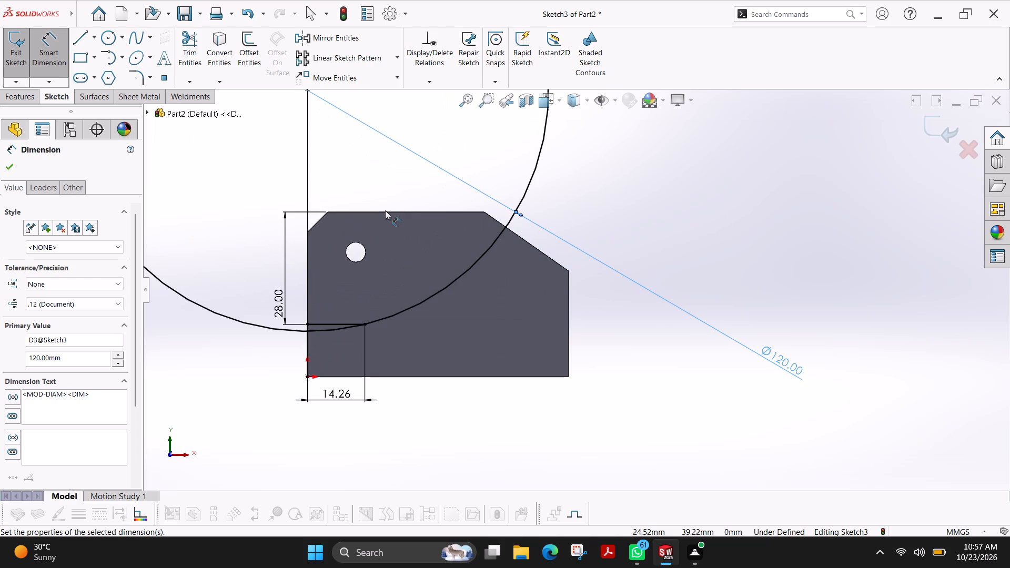
click(83, 41)
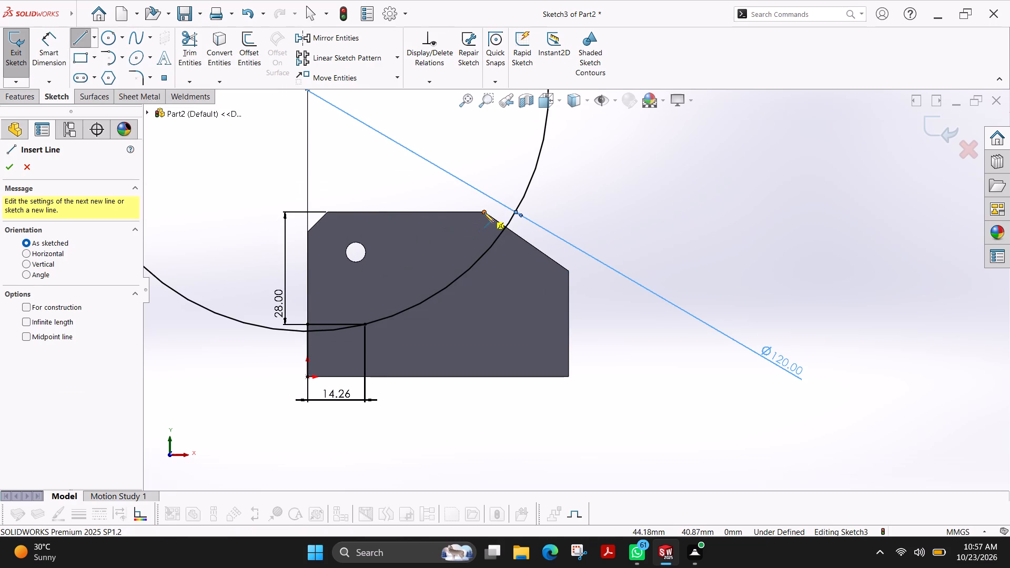
click(484, 212)
click(546, 253)
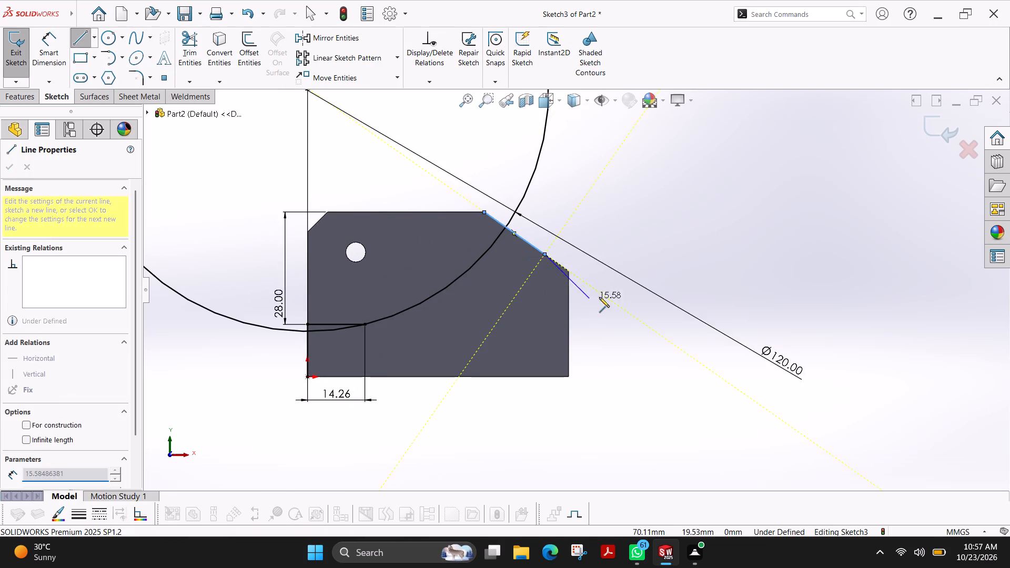
key(Escape)
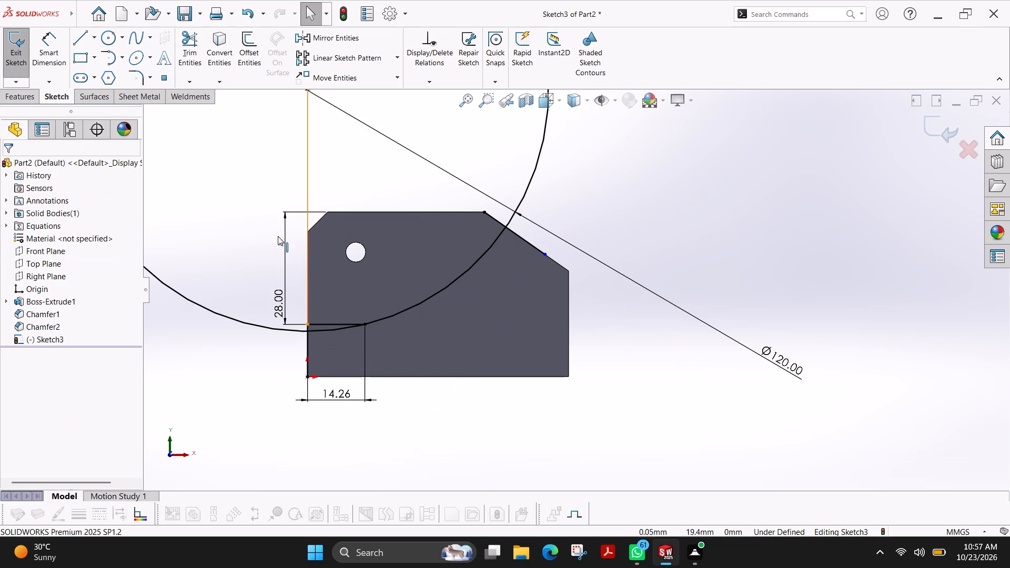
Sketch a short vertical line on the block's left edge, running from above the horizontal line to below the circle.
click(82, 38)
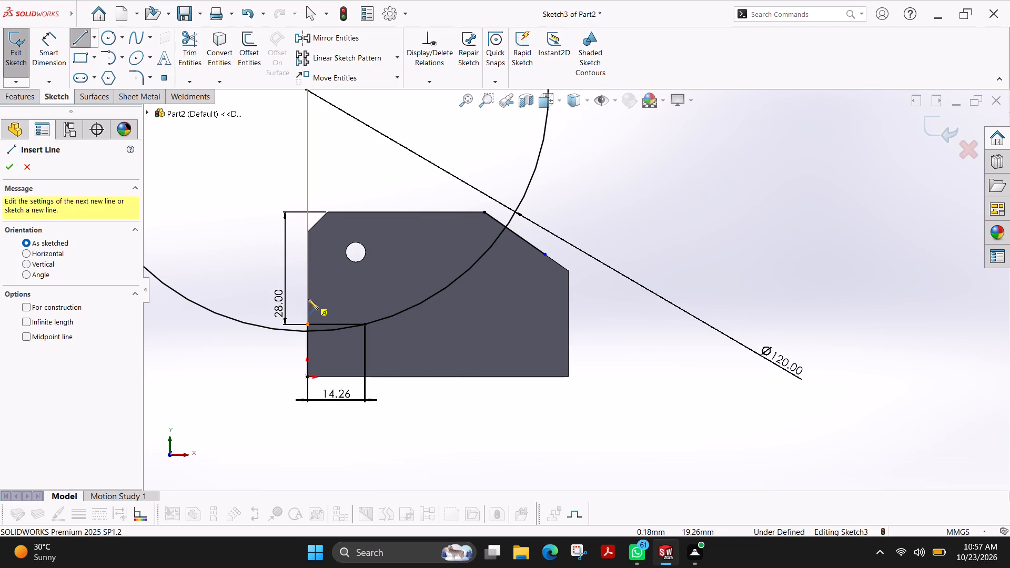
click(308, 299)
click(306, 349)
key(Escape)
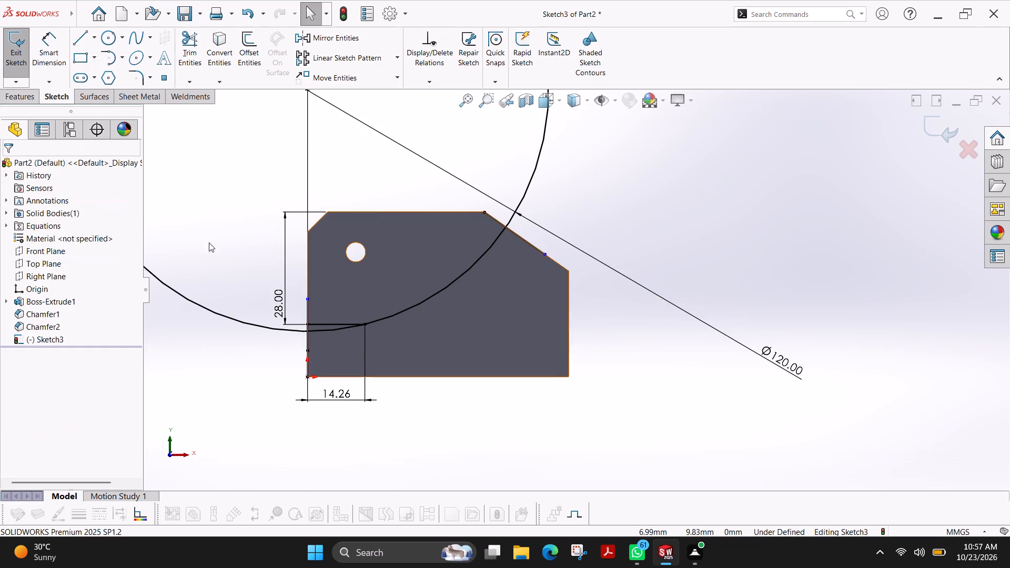
Trim away the circle outside the block and both parts of the sketched line on the large chamfer edge.
click(188, 51)
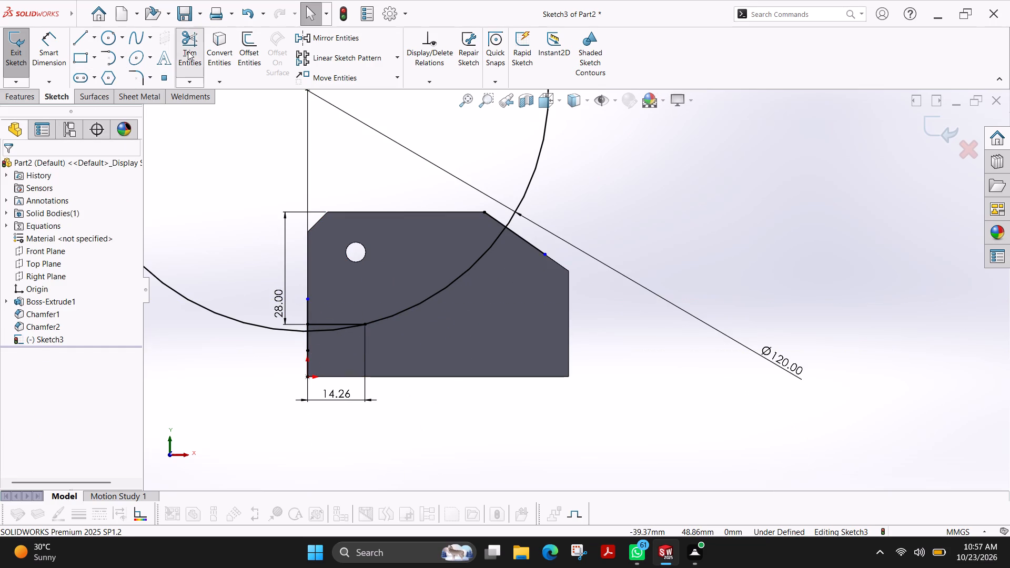
drag(519, 162, 571, 178)
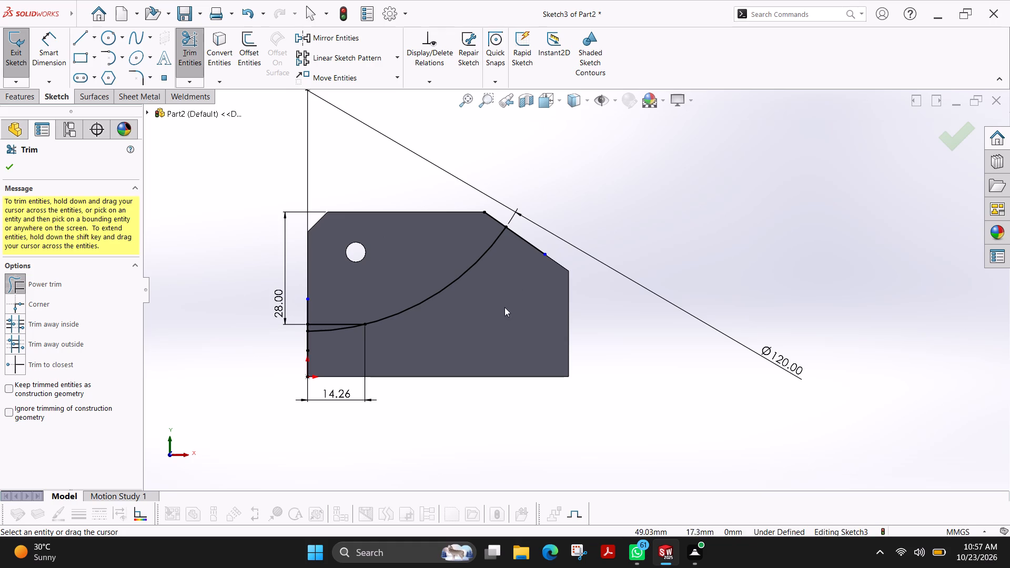
drag(539, 230, 527, 257)
drag(497, 202, 484, 225)
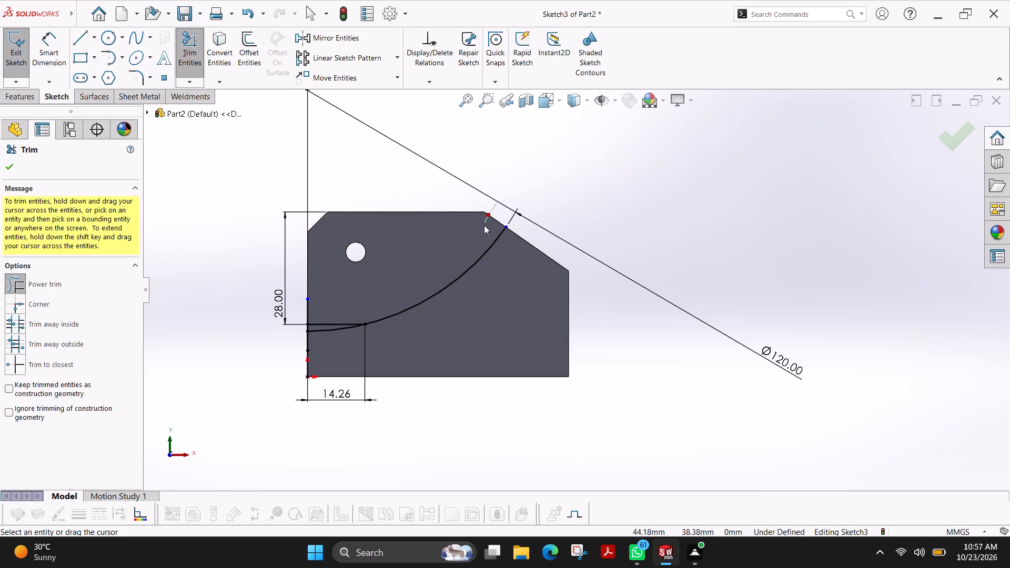
drag(484, 225, 483, 225)
Trim away the small piece of arc below the horizontal line, between the left edge and the line's inner endpoint.
scroll(332, 328, up, 1)
scroll(332, 328, down, 5)
scroll(674, 262, down, 4)
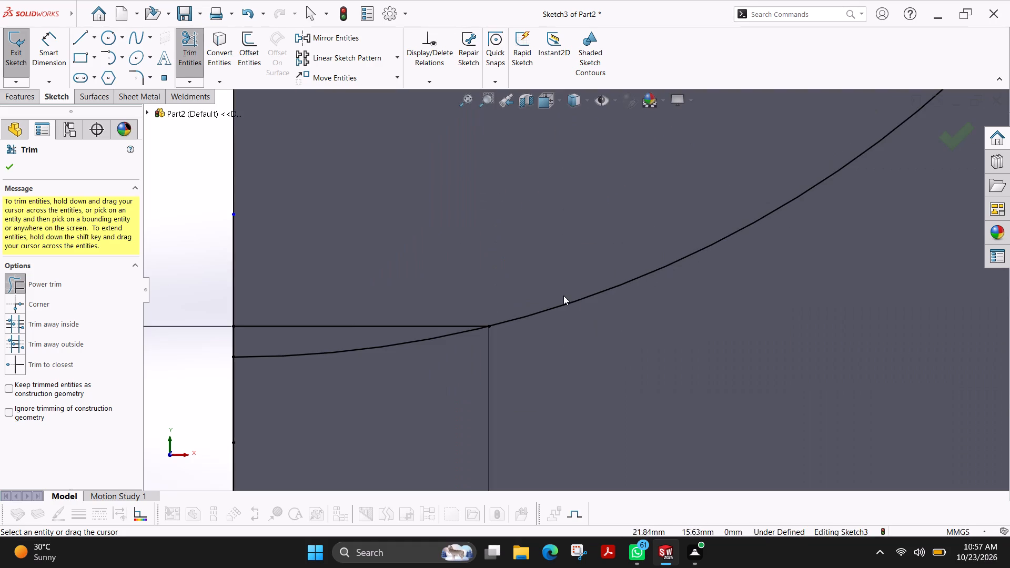
drag(325, 339, 351, 385)
scroll(350, 386, up, 3)
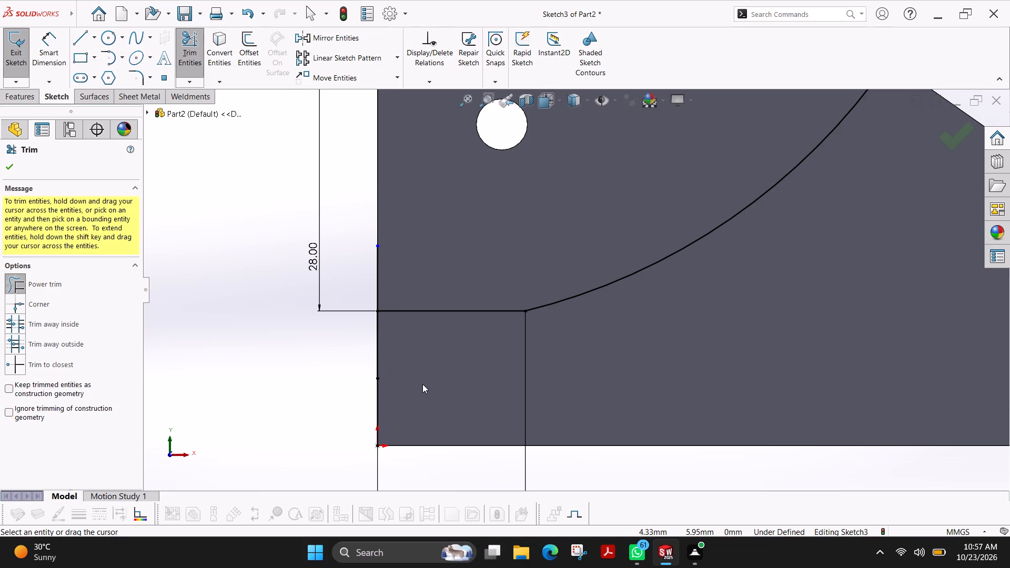
Trim away the vertical sketch lines above the horizontal line, including the tall one extending beyond the block.
scroll(412, 215, up, 1)
drag(437, 277, 398, 280)
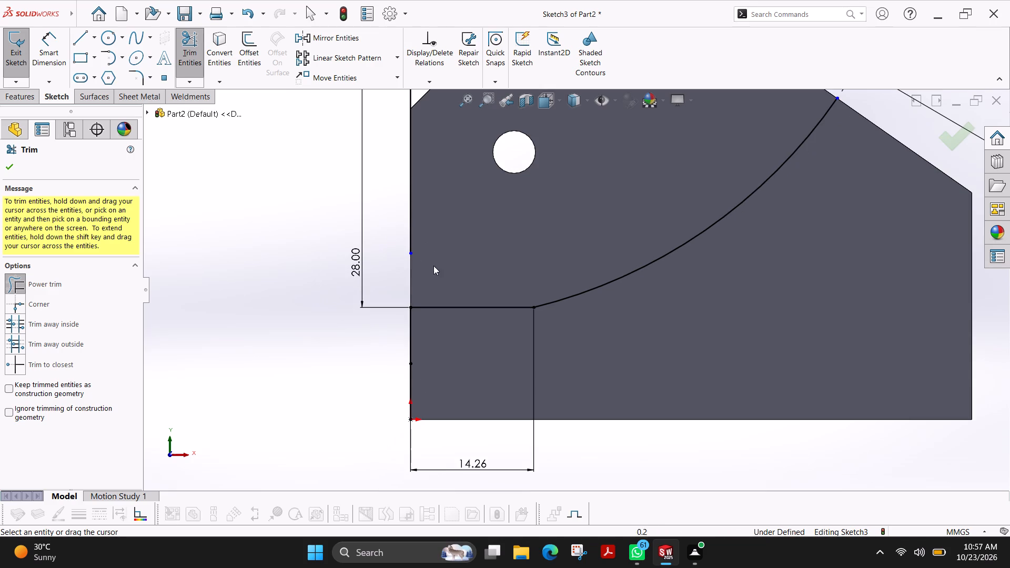
scroll(436, 228, up, 2)
scroll(552, 205, up, 3)
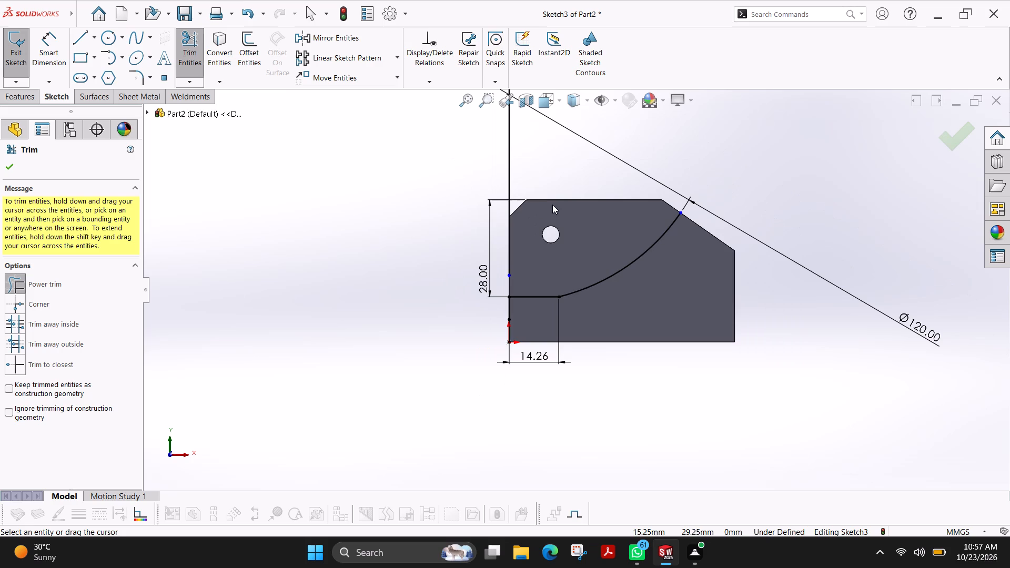
click(530, 196)
drag(521, 234, 497, 245)
scroll(528, 209, up, 2)
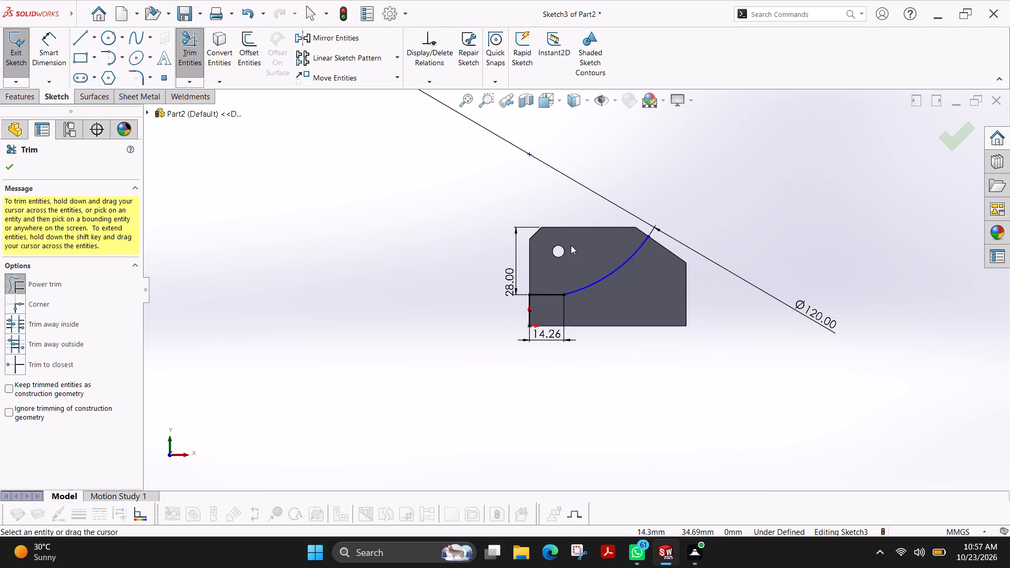
scroll(580, 248, down, 2)
scroll(580, 248, up, 1)
scroll(580, 249, down, 3)
scroll(580, 249, up, 4)
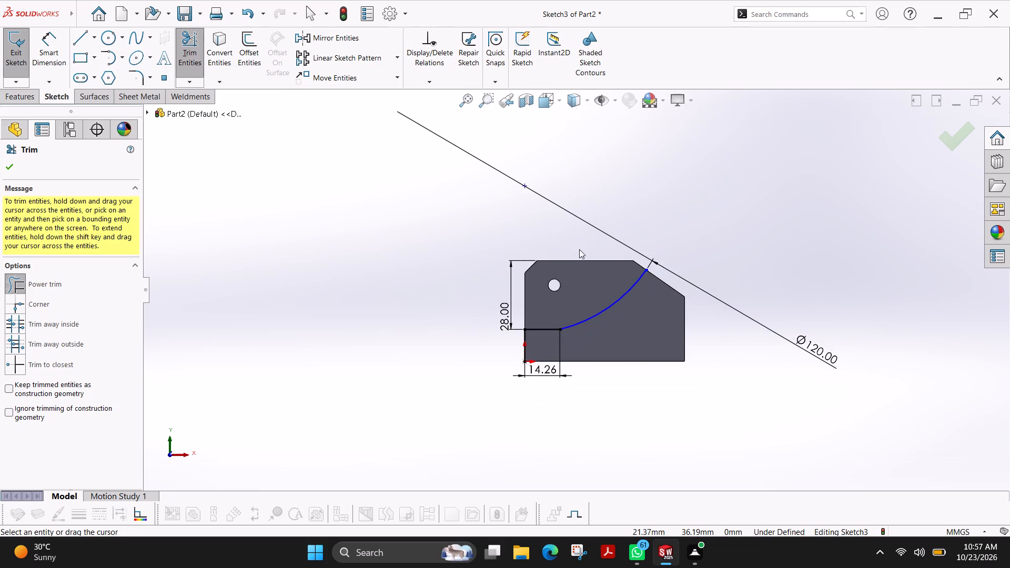
scroll(579, 249, down, 1)
click(13, 165)
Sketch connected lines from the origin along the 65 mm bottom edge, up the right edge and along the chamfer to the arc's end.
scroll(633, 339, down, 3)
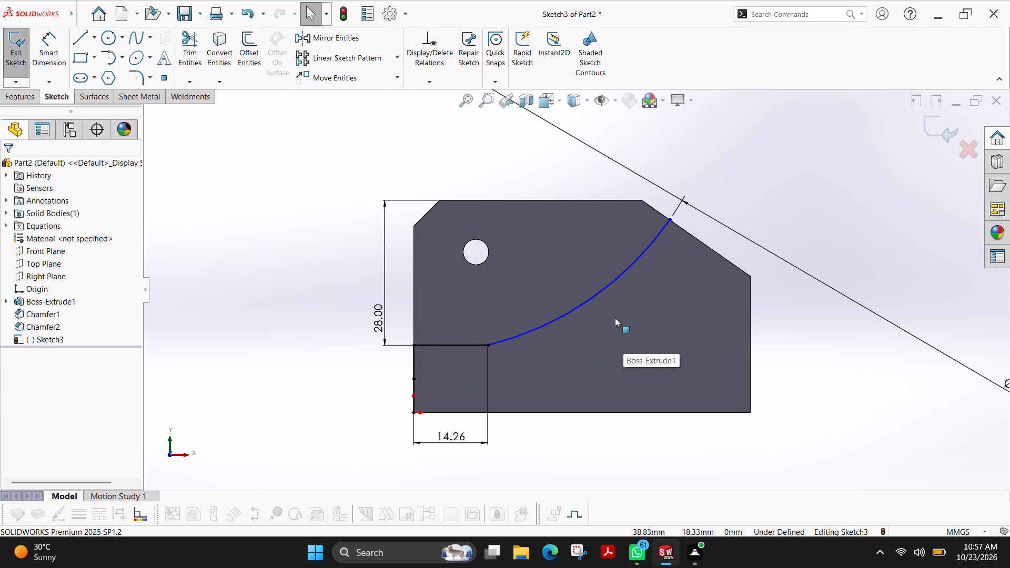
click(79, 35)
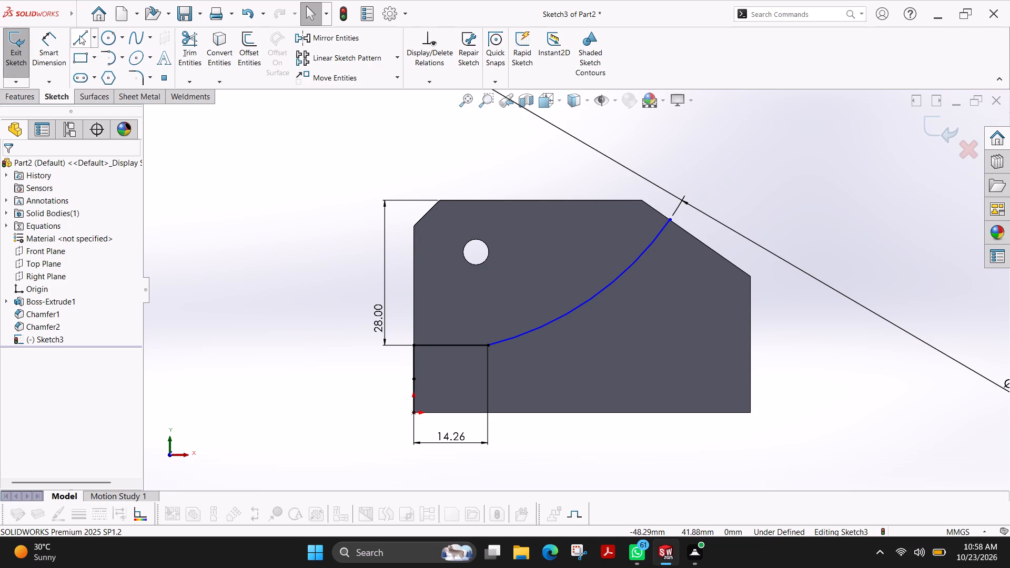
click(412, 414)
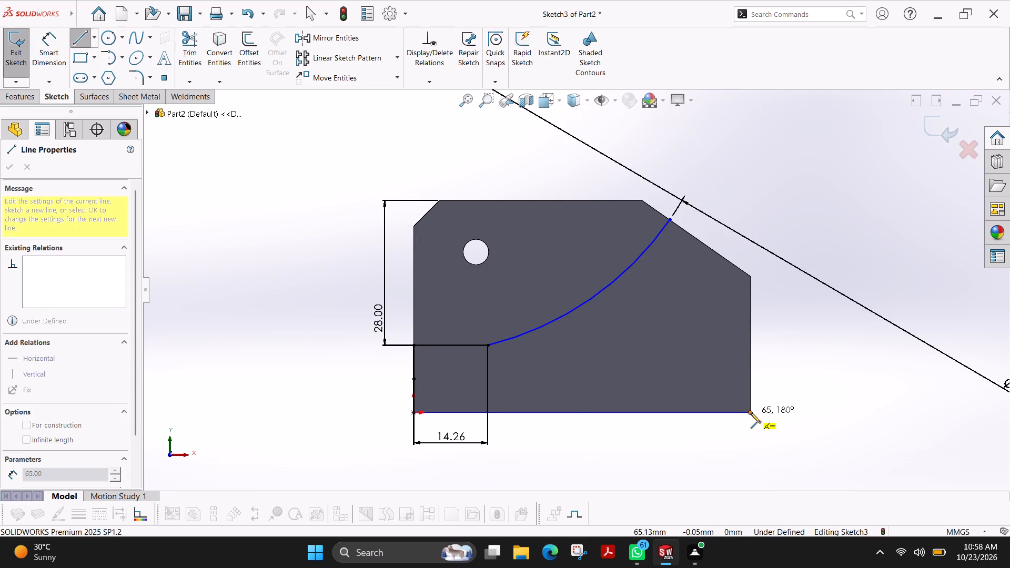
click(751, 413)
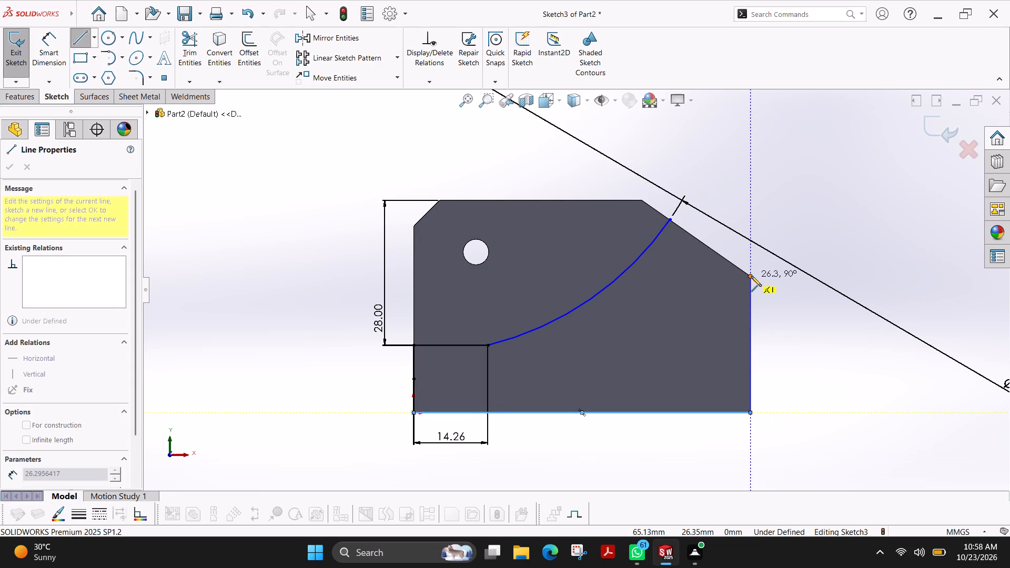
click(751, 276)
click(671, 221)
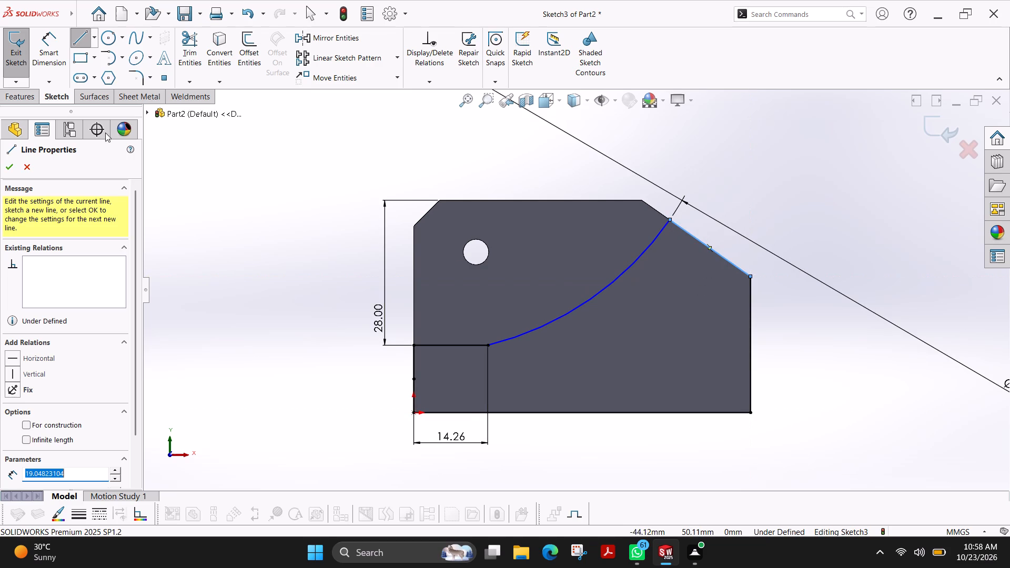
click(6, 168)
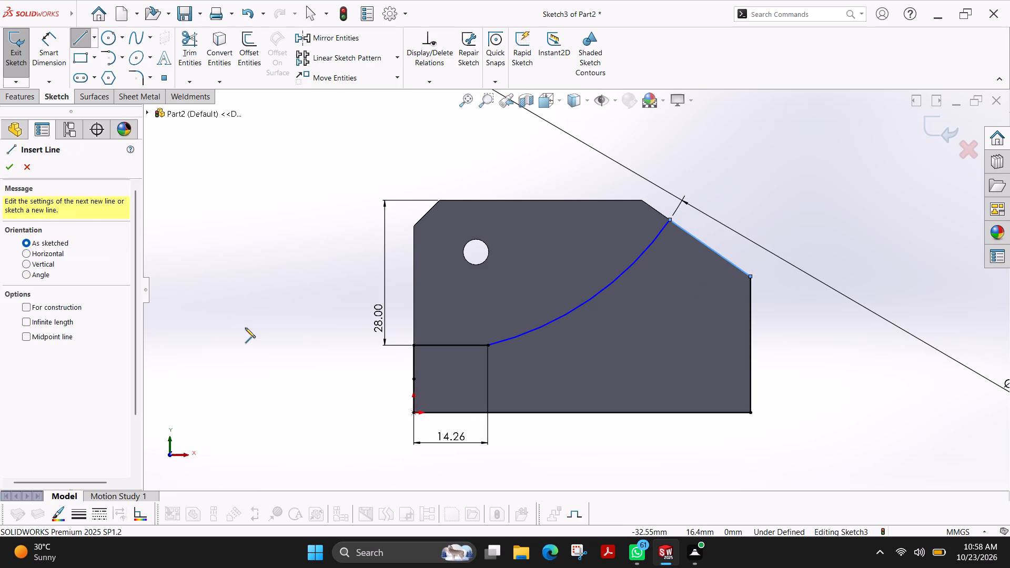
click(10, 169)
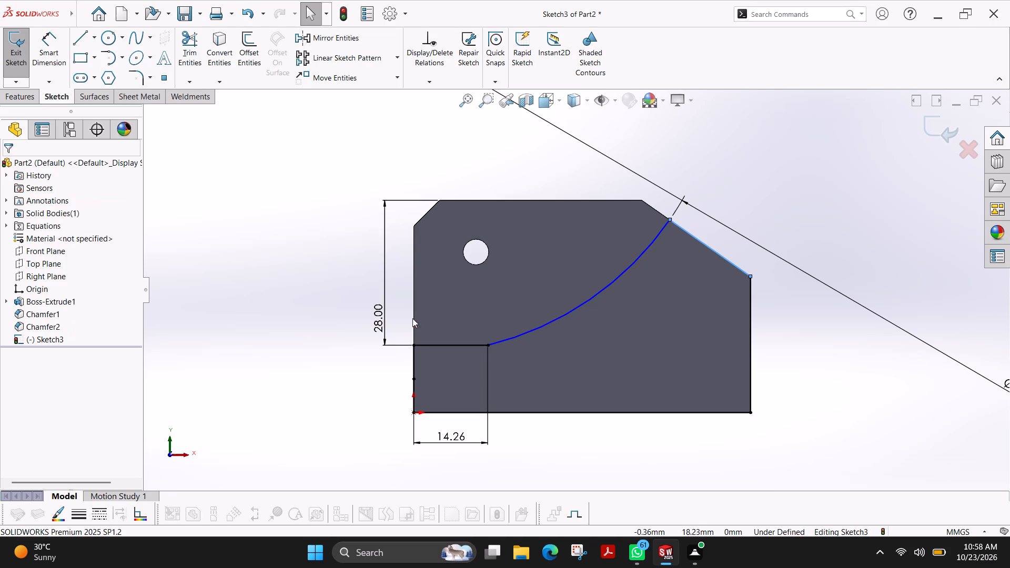
Sketch connected lines from the horizontal line's outer endpoint up the left edge, along the small chamfer, top edge and large chamfer to the arc's end.
click(86, 41)
click(415, 346)
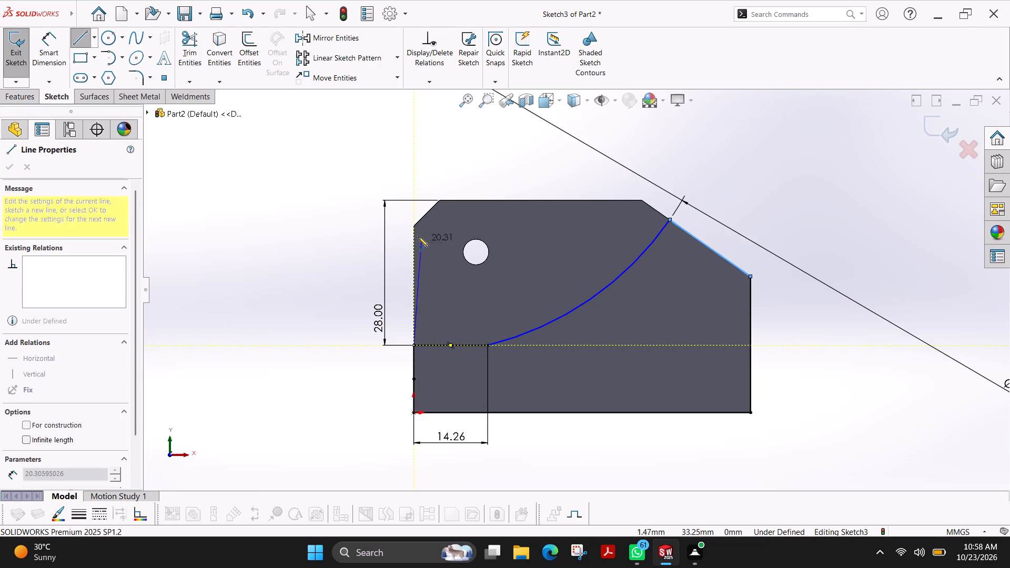
click(413, 226)
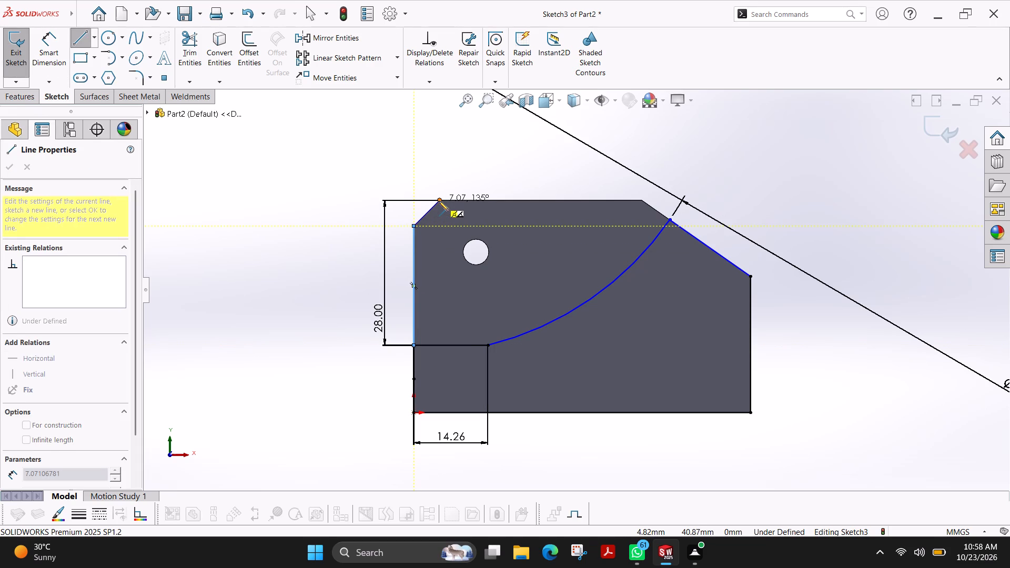
click(439, 200)
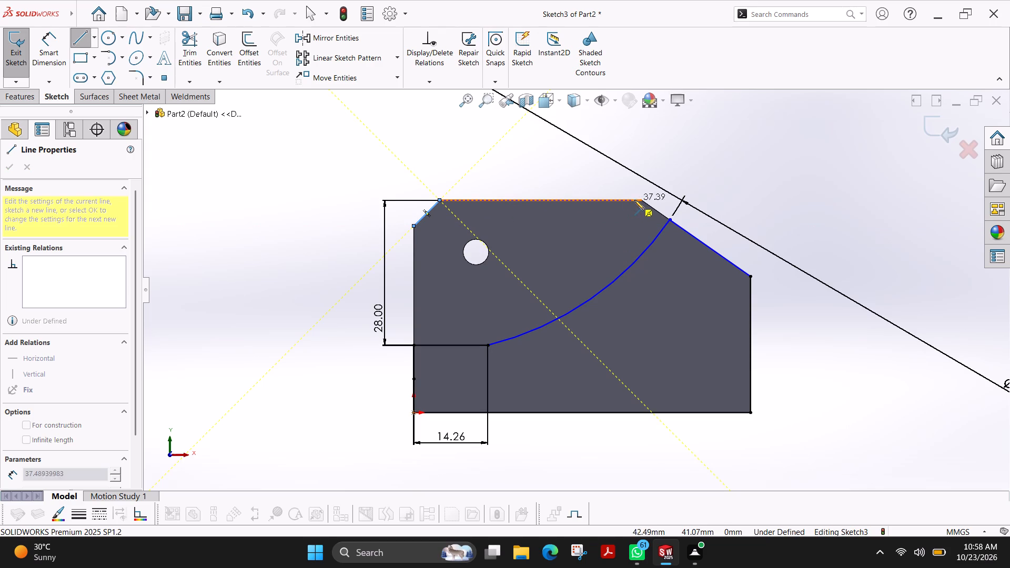
click(642, 199)
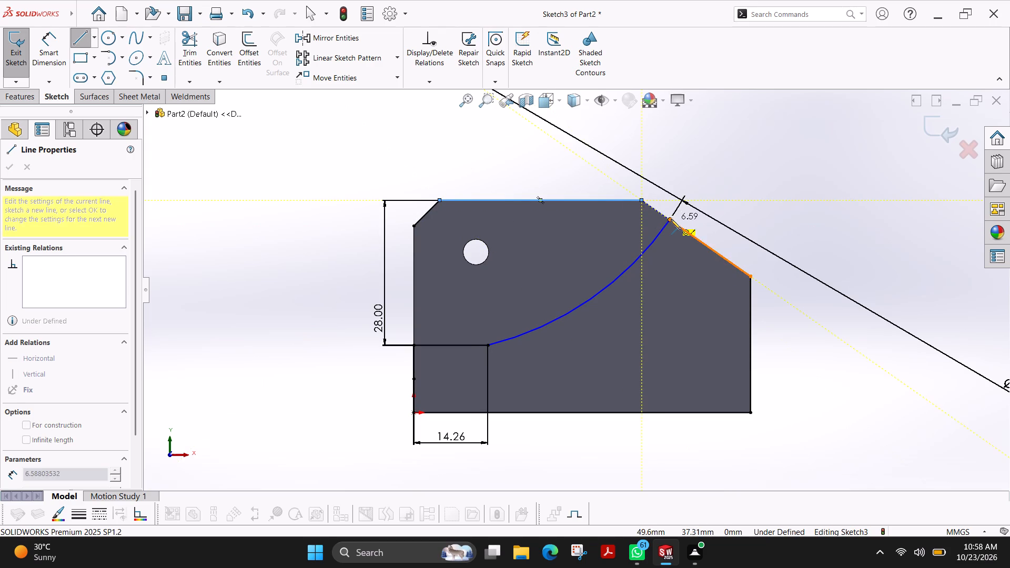
click(670, 219)
click(12, 169)
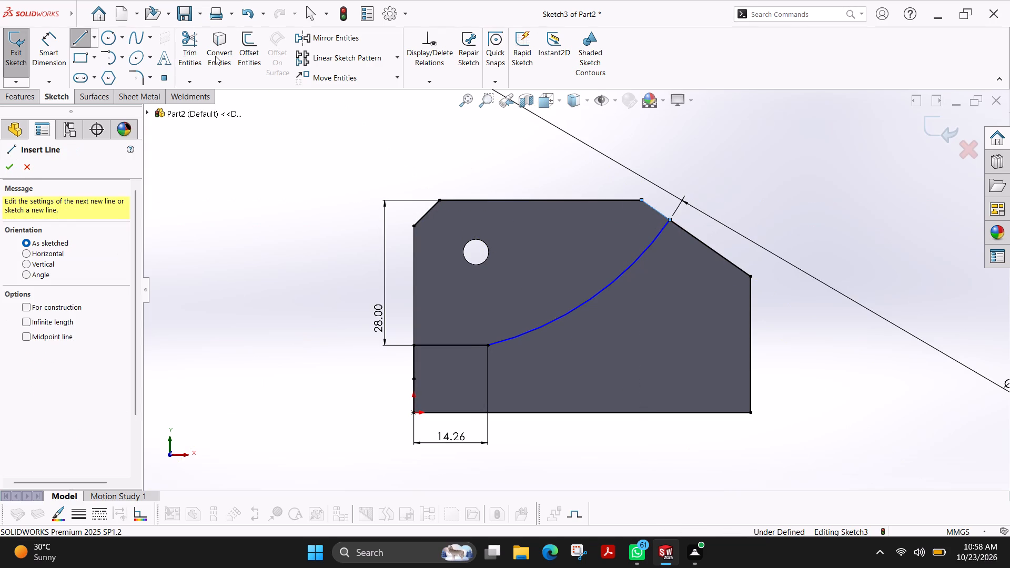
Trim away the sketch lines on the lower chamfer, right edge, bottom edge and left edge below the horizontal line.
click(187, 50)
drag(715, 229, 745, 310)
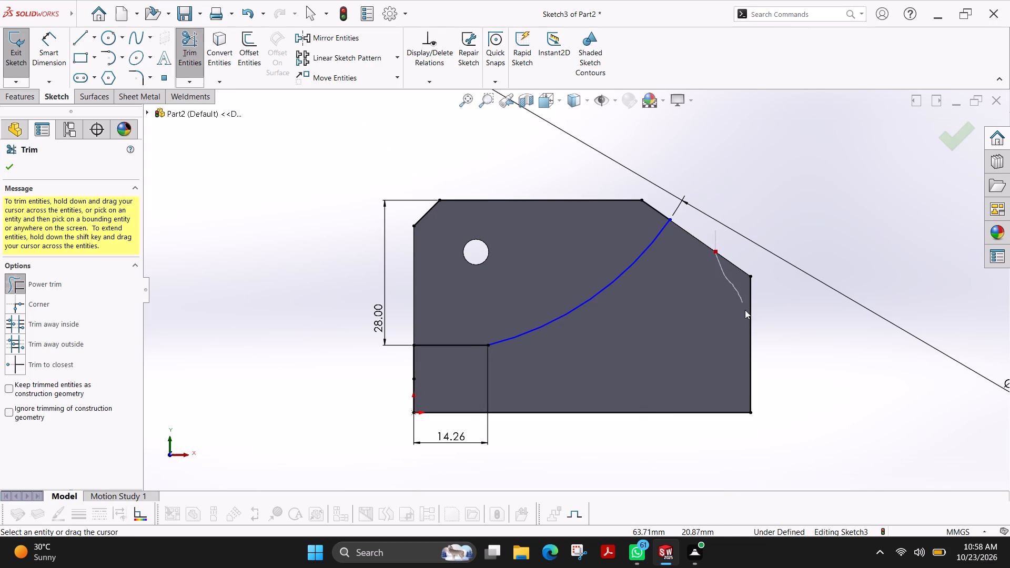
drag(745, 310, 454, 380)
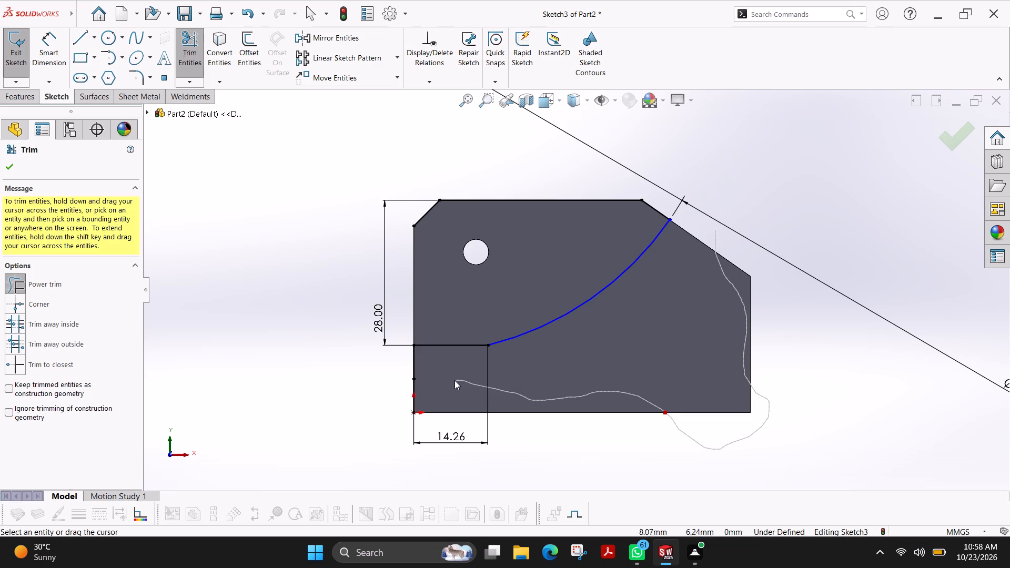
drag(454, 380, 446, 374)
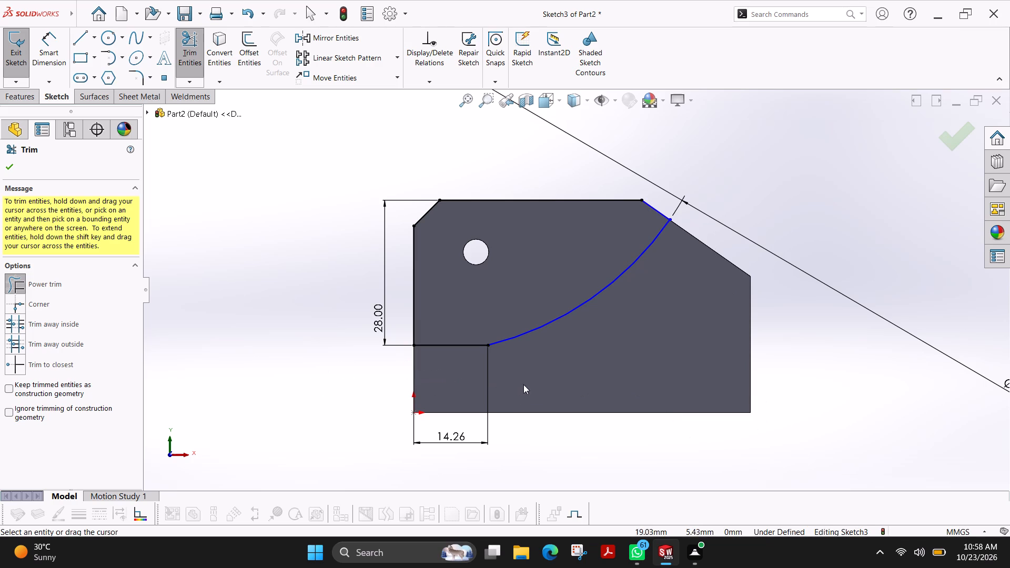
click(14, 170)
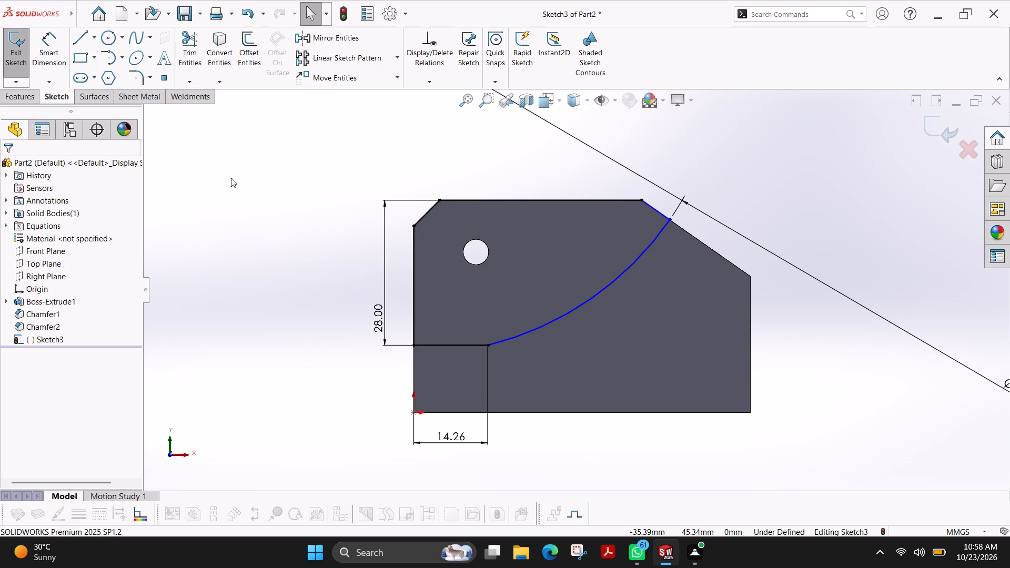
Cut-extrude the closed line-and-arc profile 6 mm deep into the block from its end face.
click(28, 95)
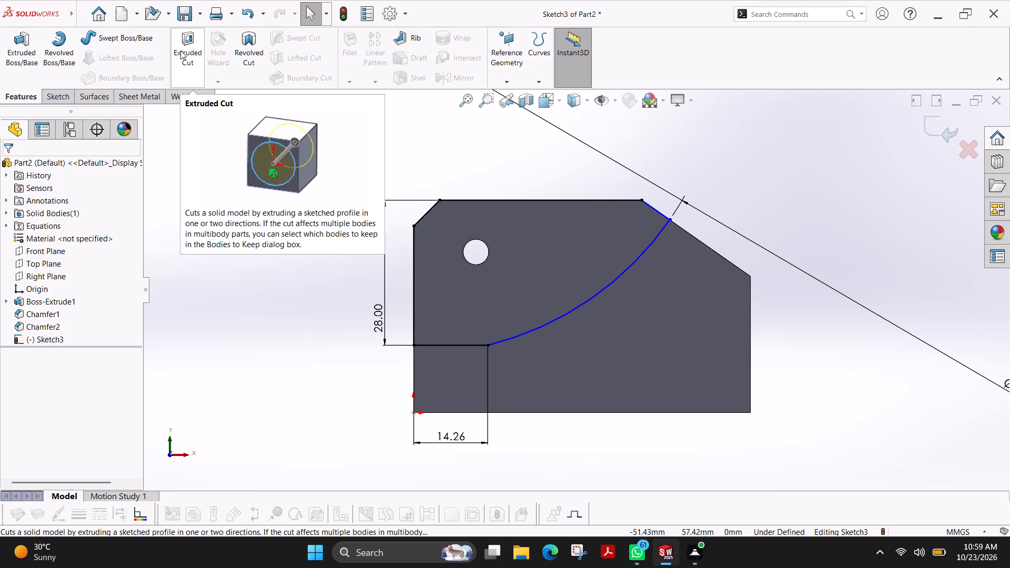
click(180, 50)
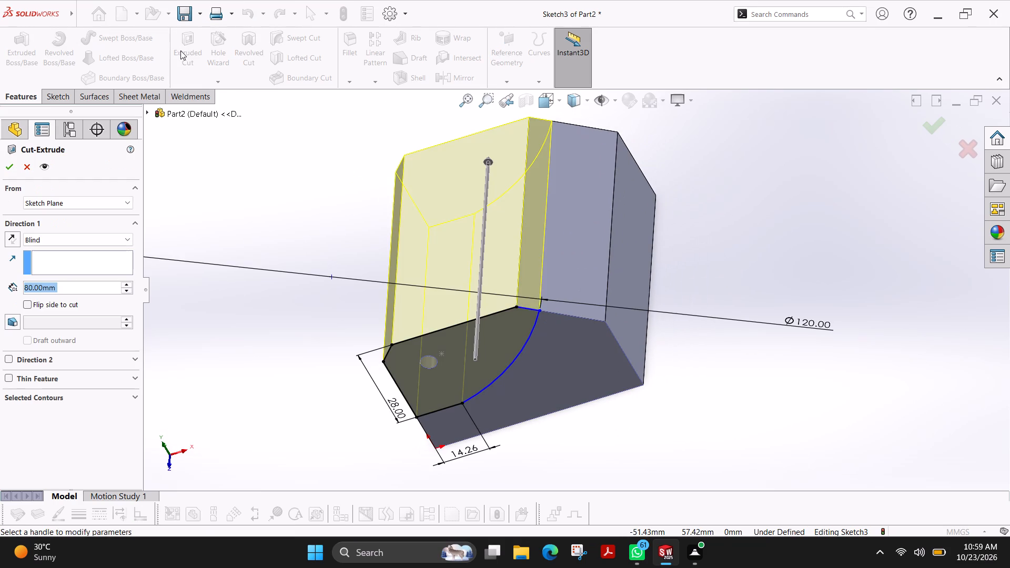
click(129, 291)
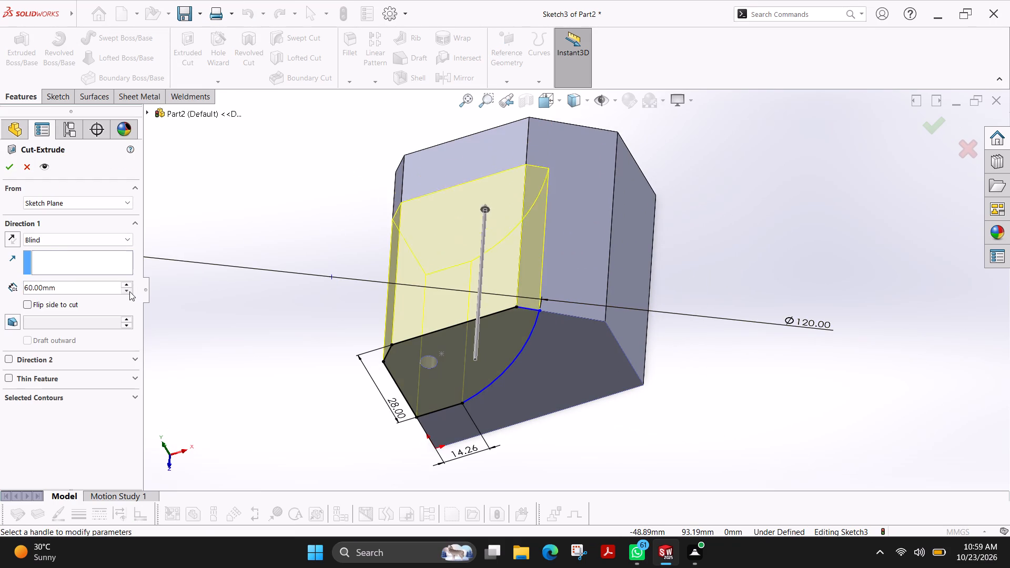
double_click(85, 290)
key(6)
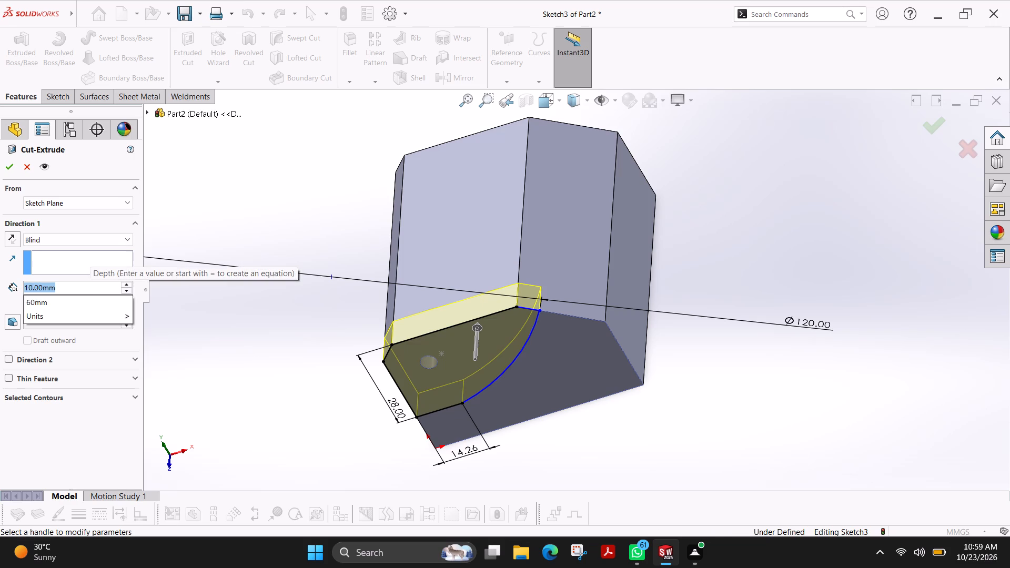
key(Return)
click(14, 167)
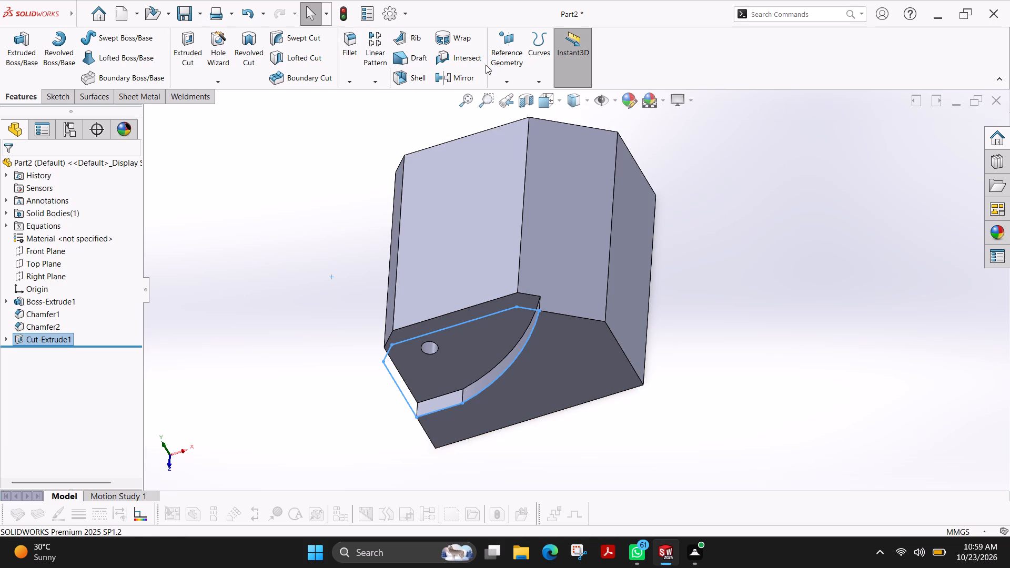
Create a reference plane offset 10 mm from the block's remaining end face, with the offset flipped into the block.
click(508, 80)
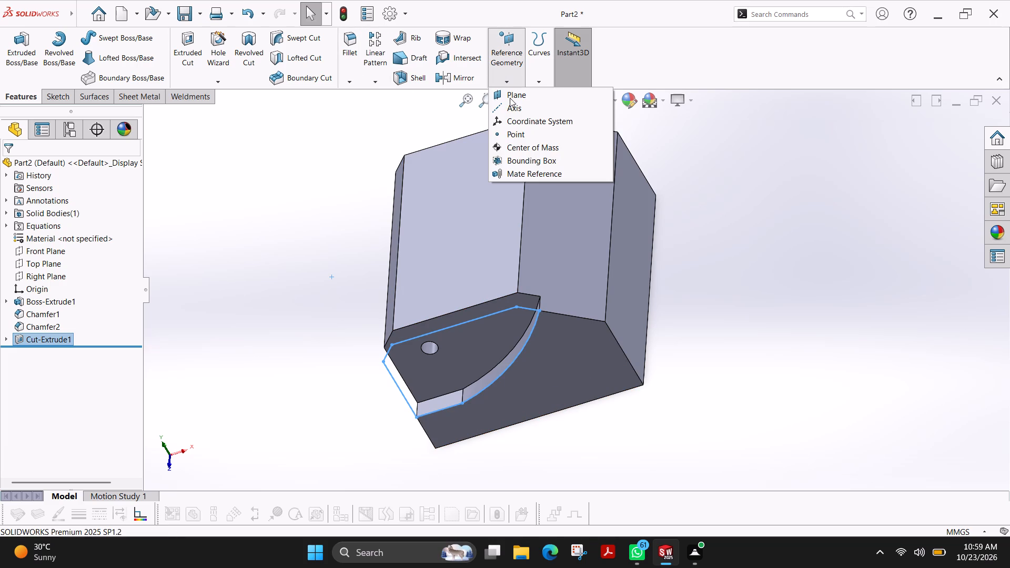
click(511, 100)
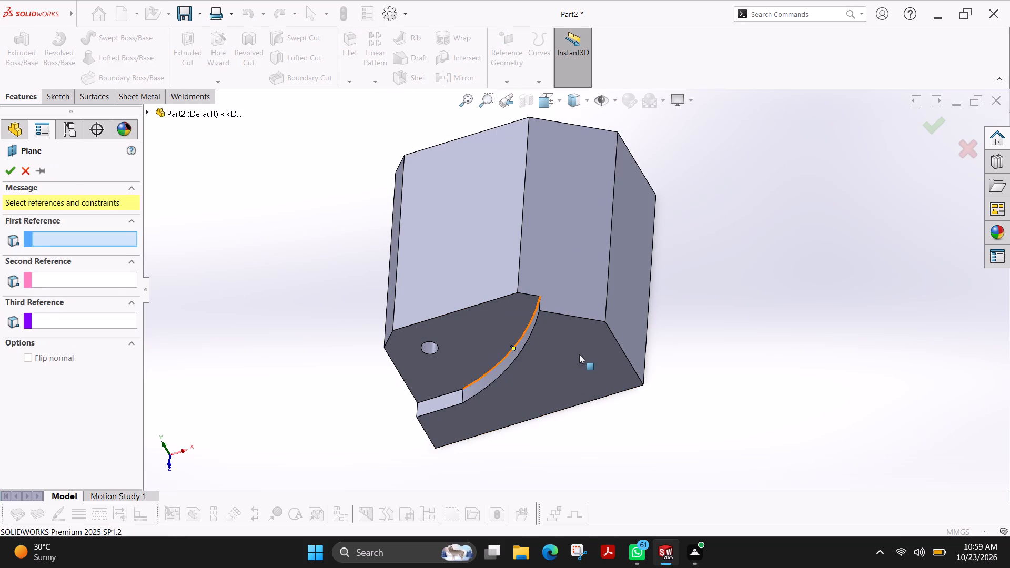
click(579, 354)
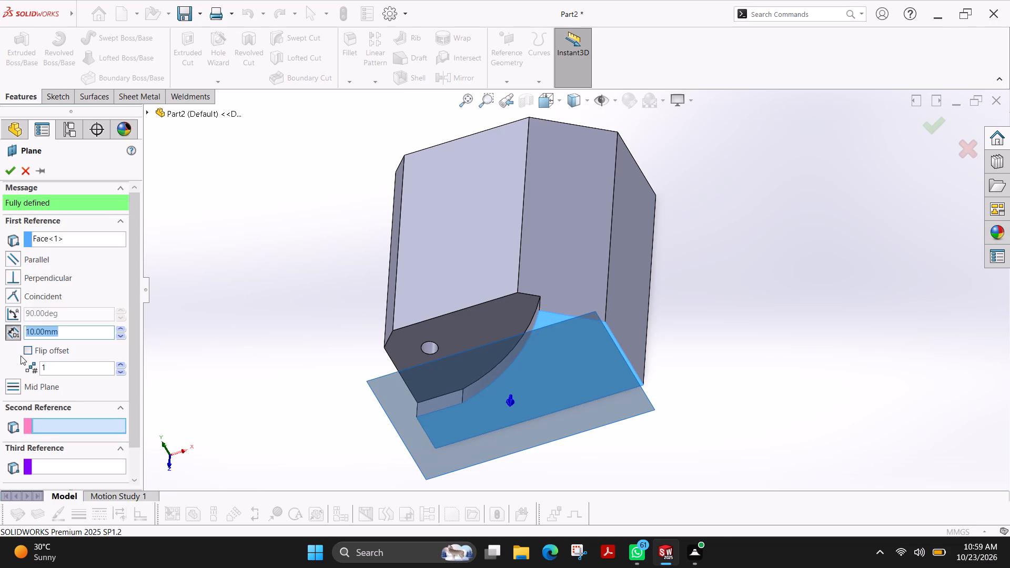
click(27, 352)
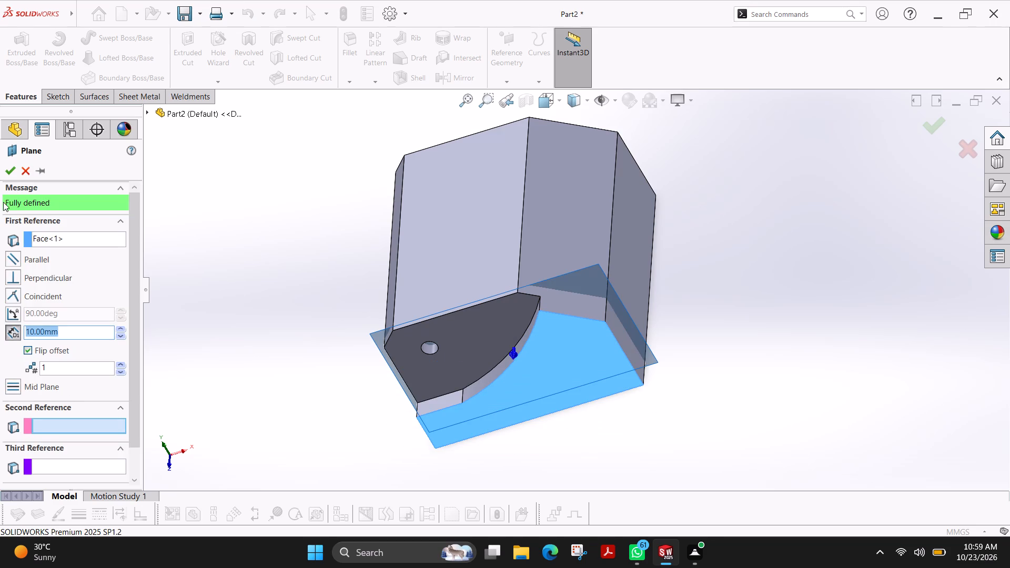
click(11, 170)
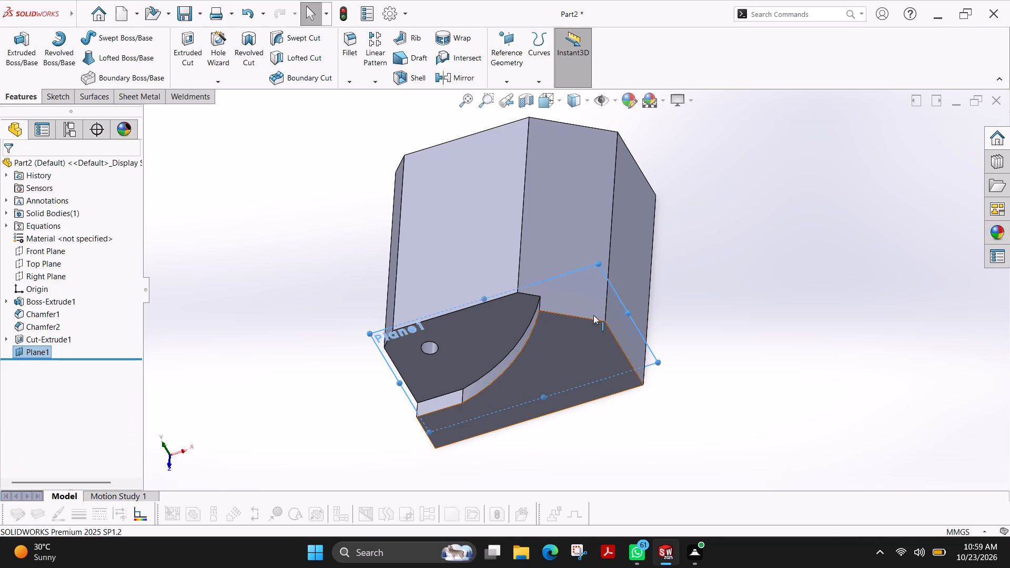
On the offset plane, sketch connected lines from the horizontal edge's outer end up the left edge, along the small chamfer, top edge and large chamfer to the arc.
click(52, 93)
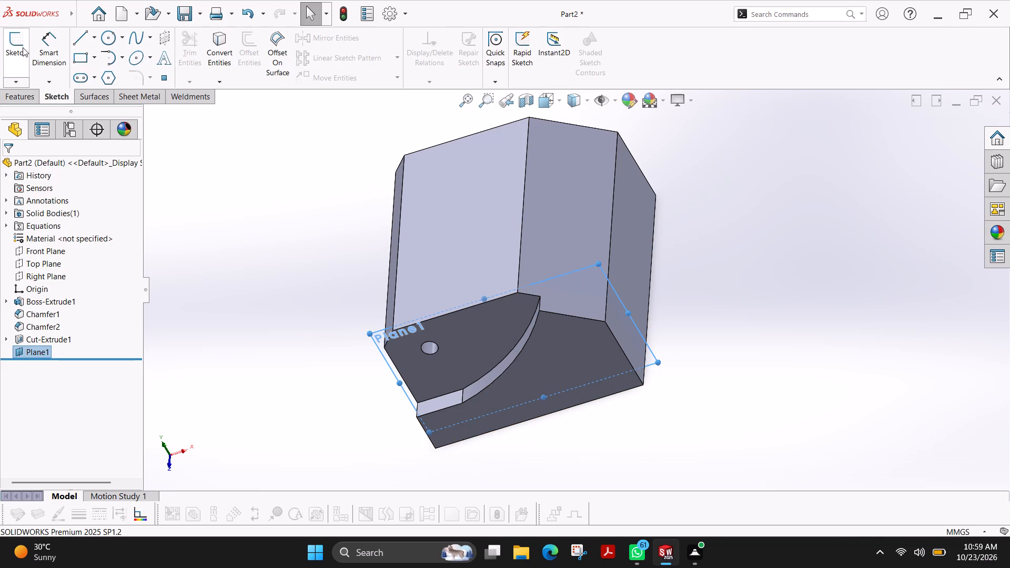
click(22, 46)
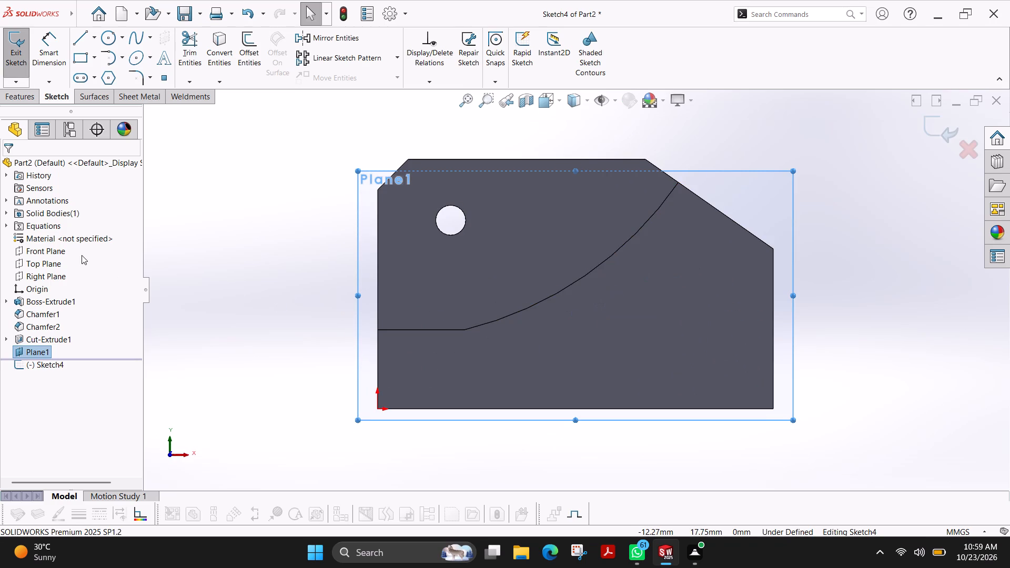
click(76, 46)
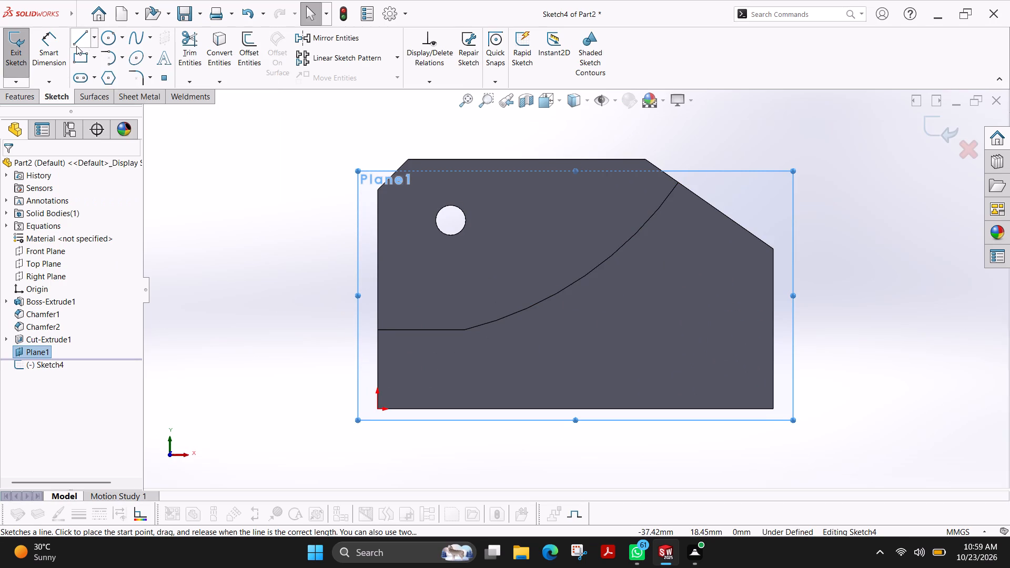
click(378, 331)
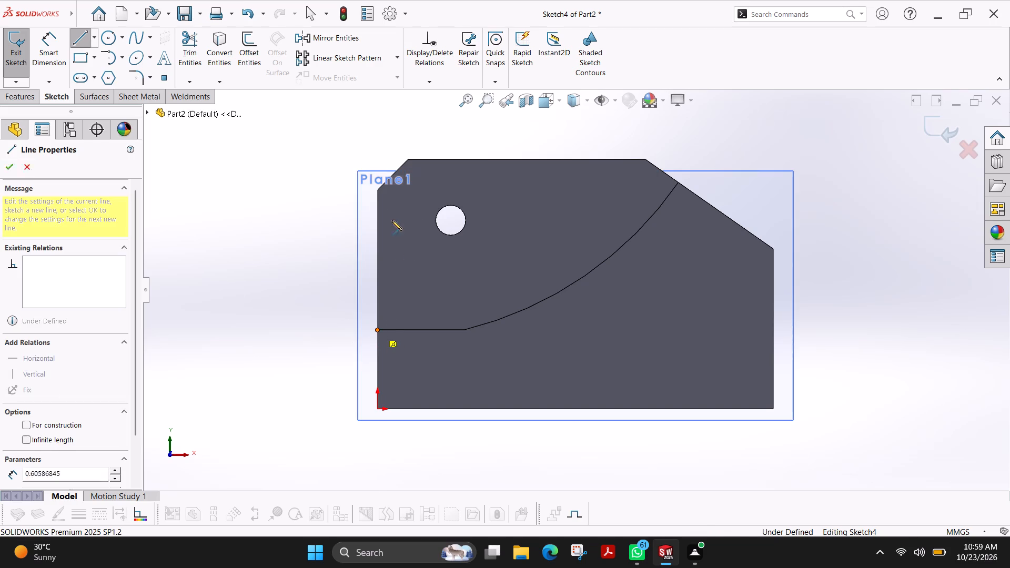
click(378, 191)
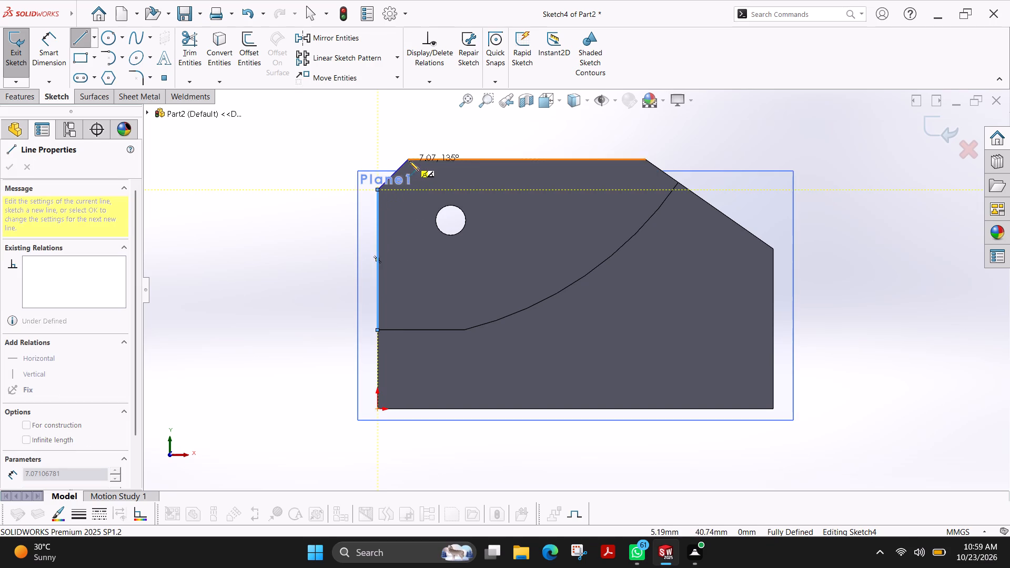
click(408, 160)
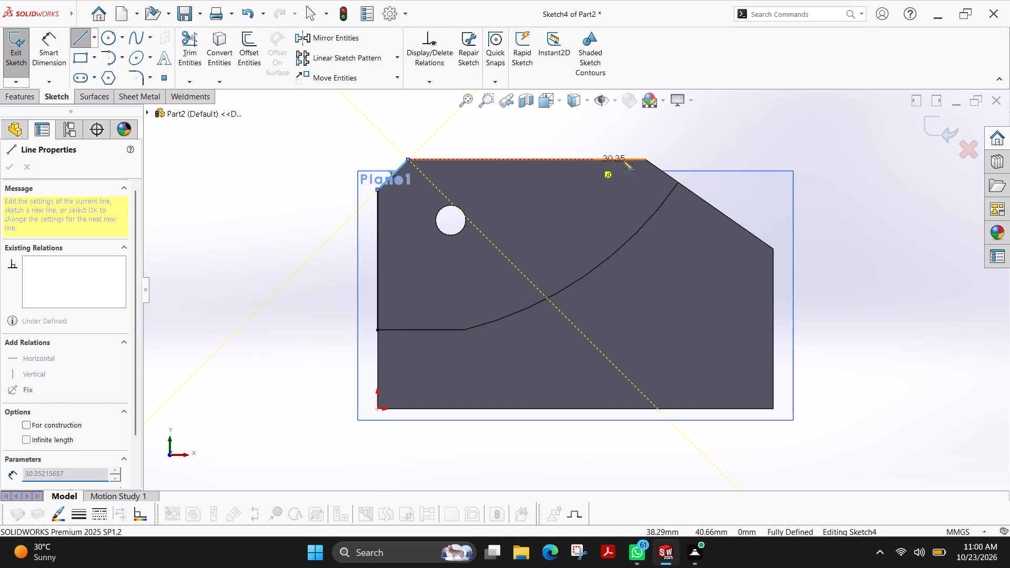
click(645, 159)
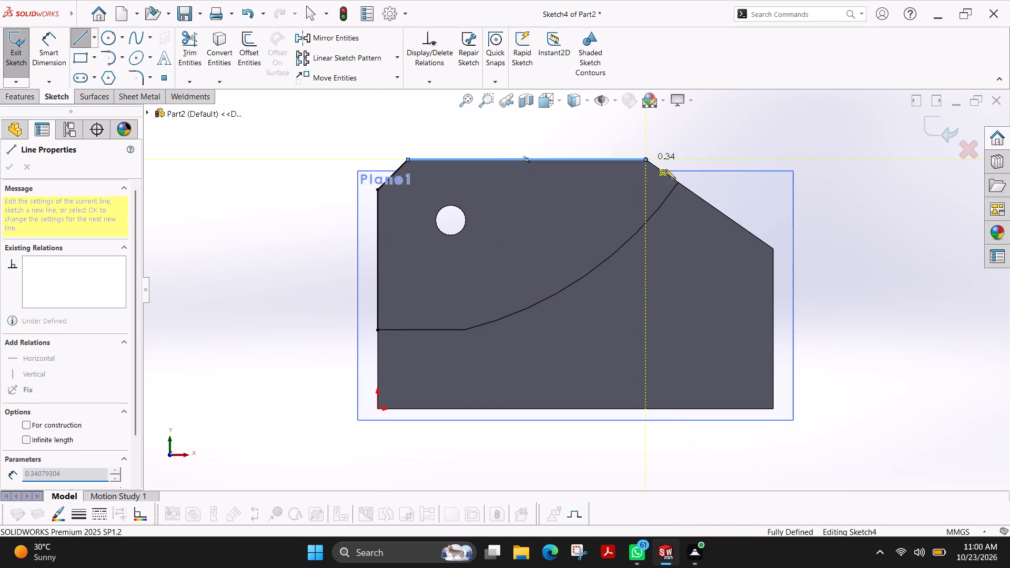
click(679, 183)
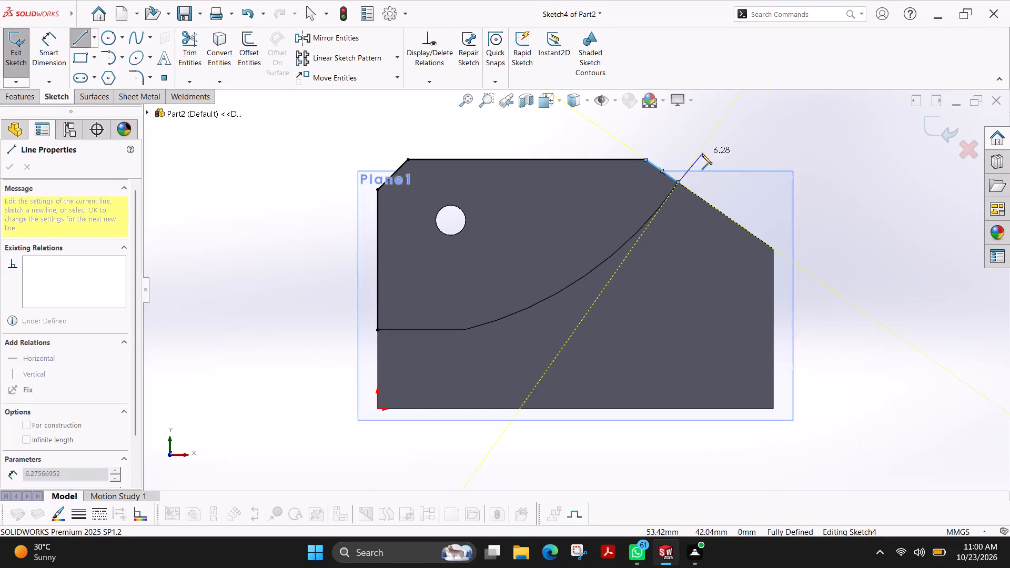
key(Escape)
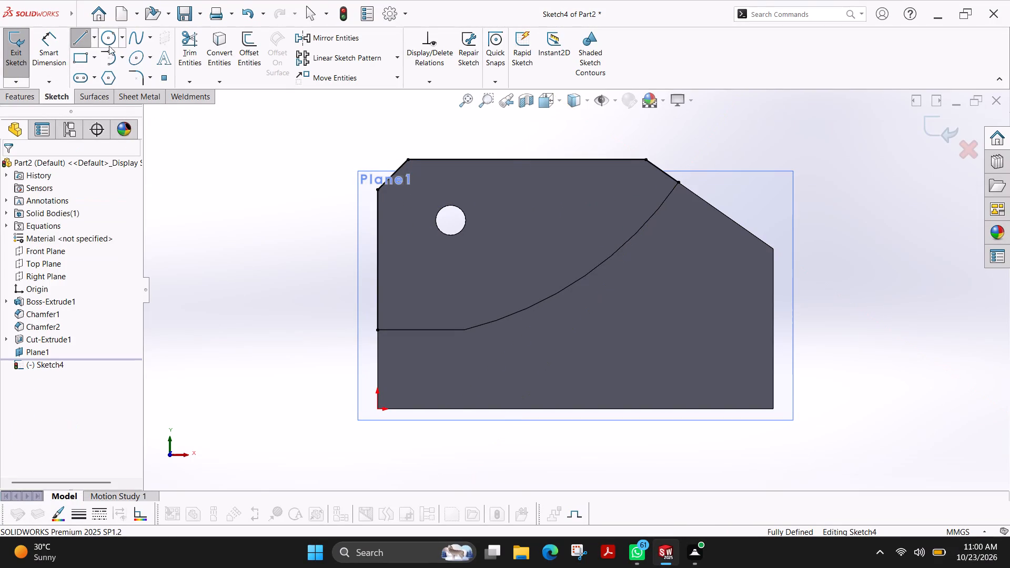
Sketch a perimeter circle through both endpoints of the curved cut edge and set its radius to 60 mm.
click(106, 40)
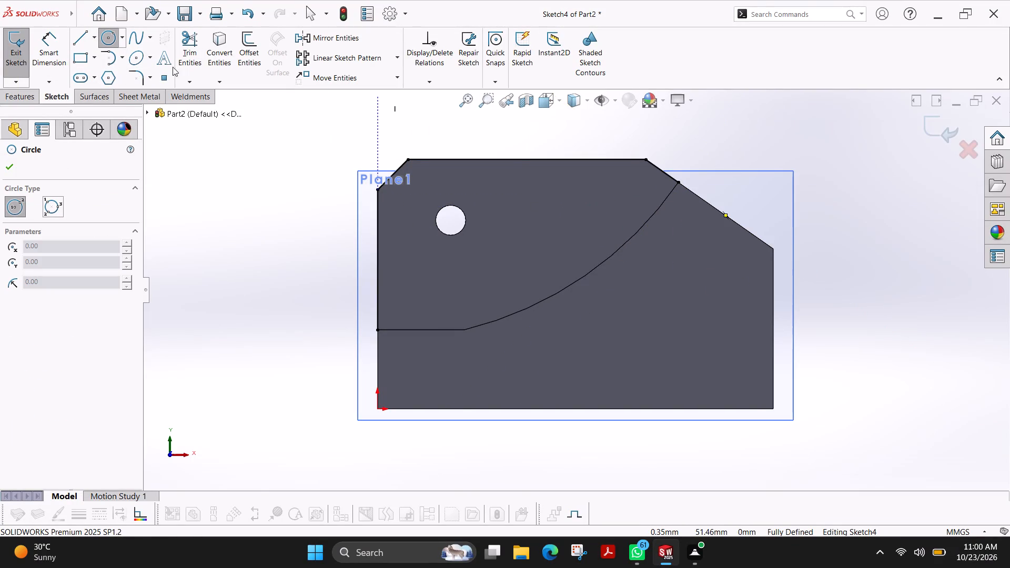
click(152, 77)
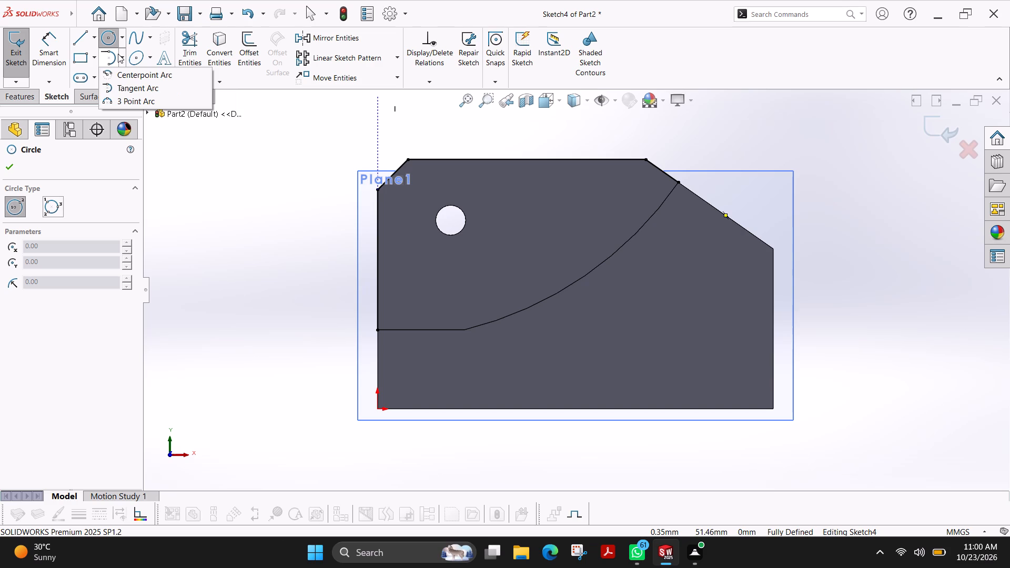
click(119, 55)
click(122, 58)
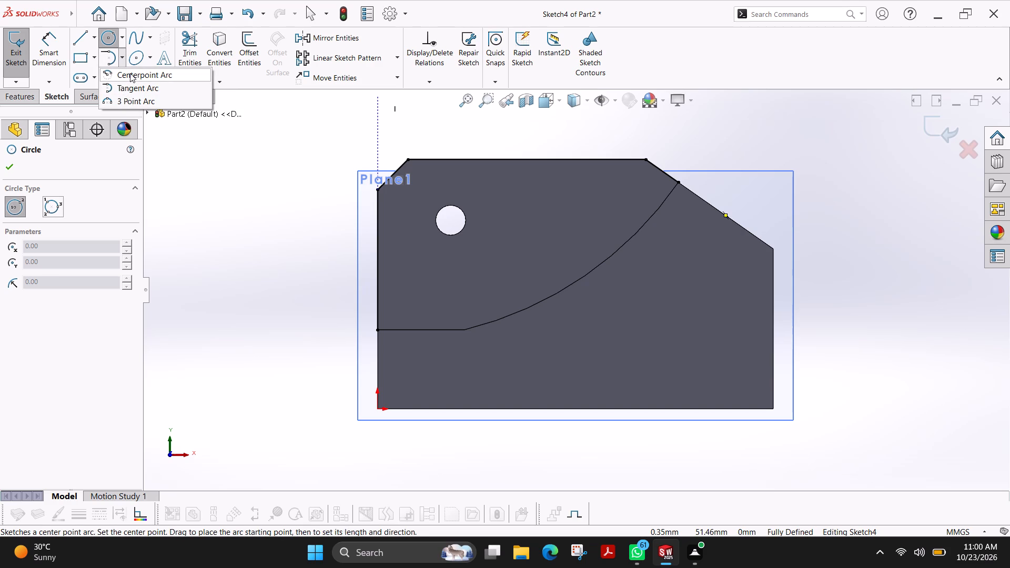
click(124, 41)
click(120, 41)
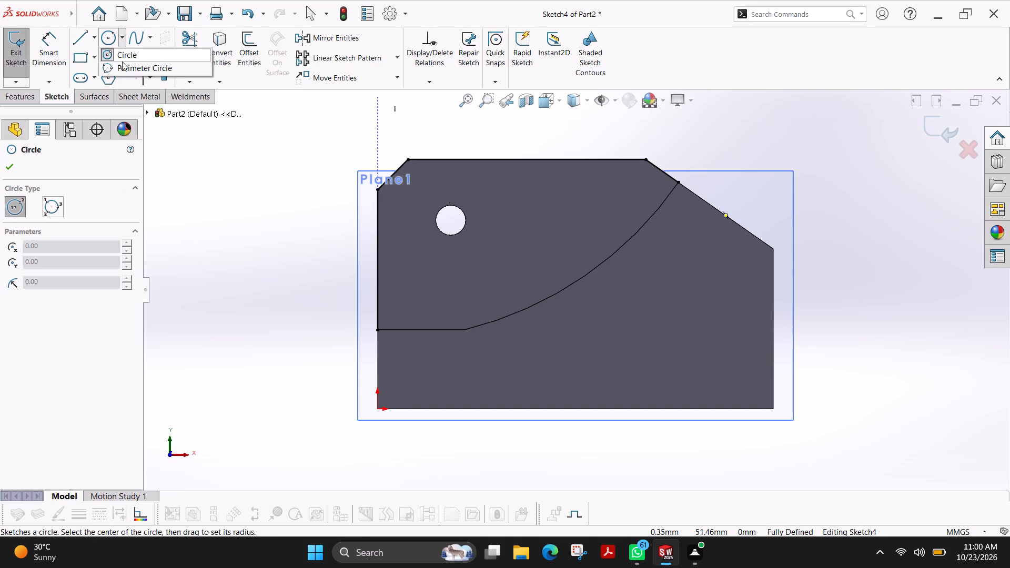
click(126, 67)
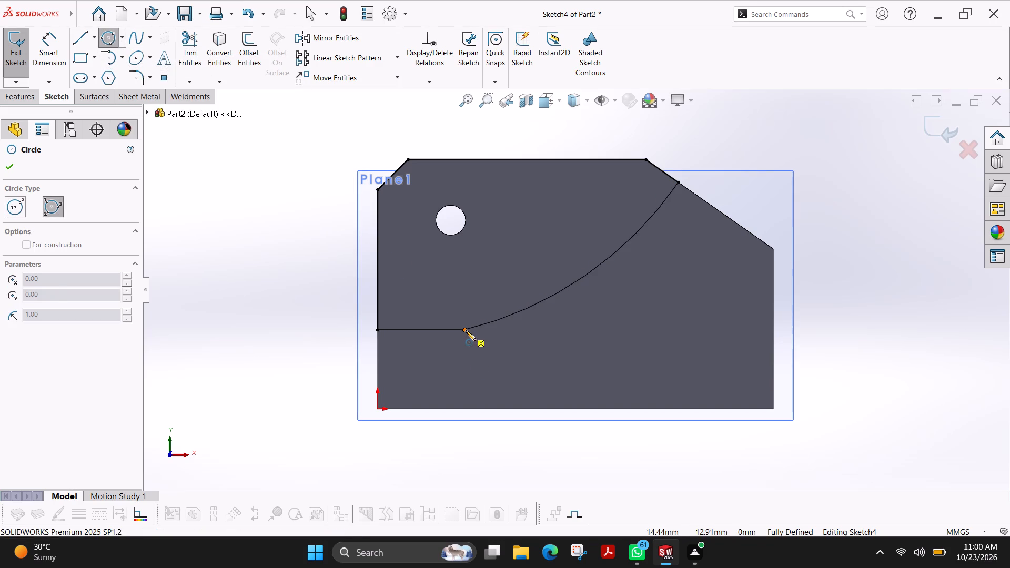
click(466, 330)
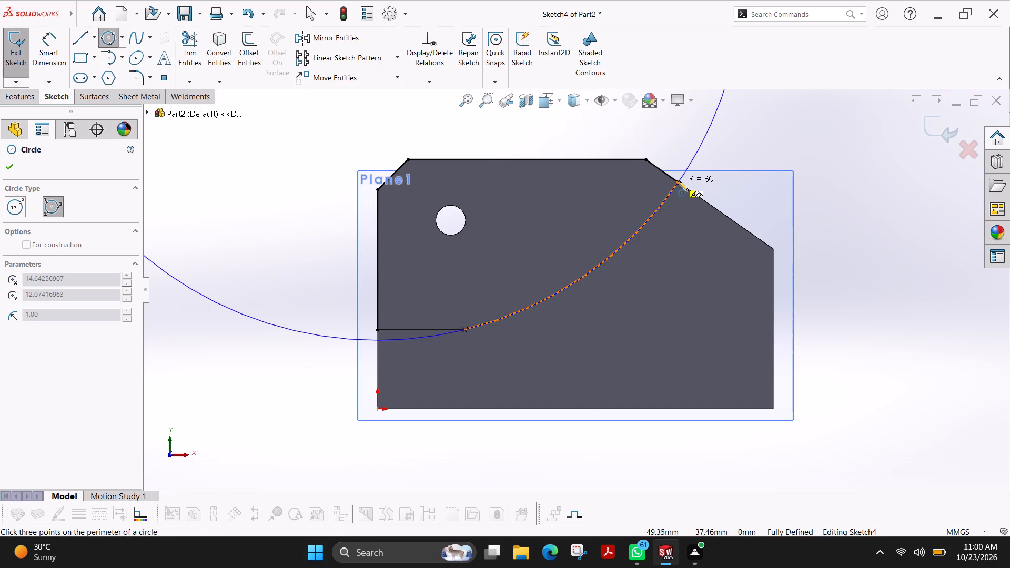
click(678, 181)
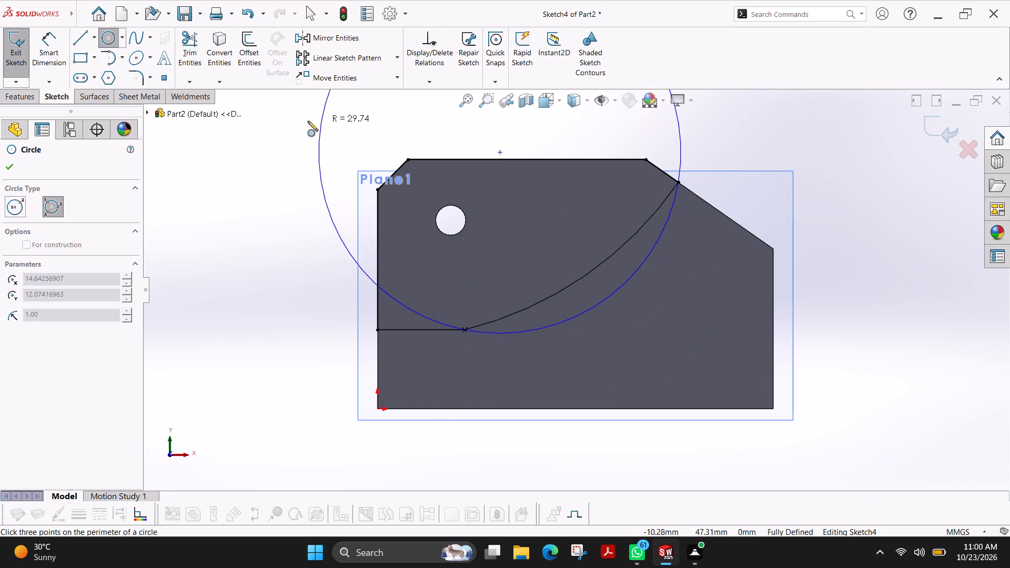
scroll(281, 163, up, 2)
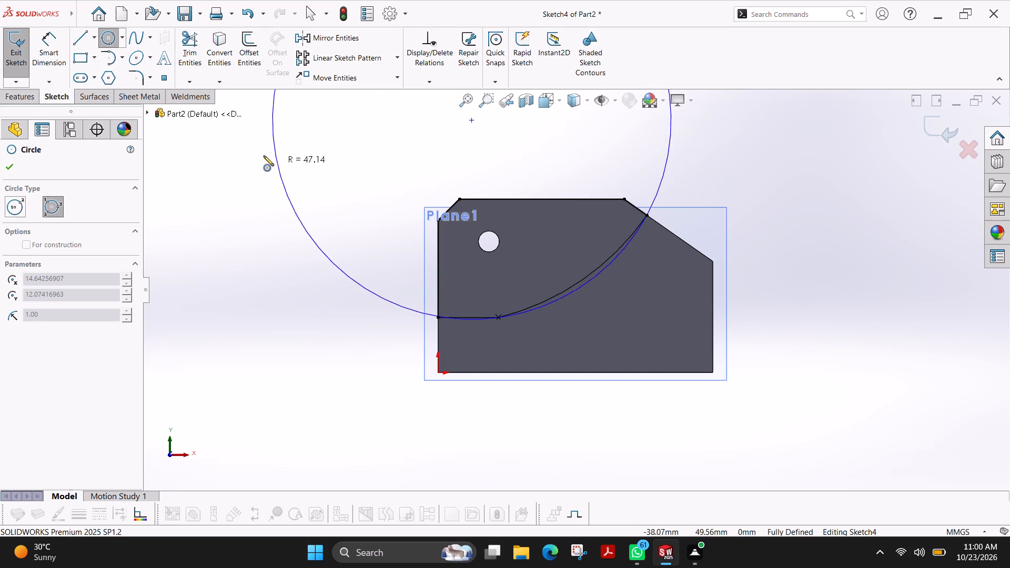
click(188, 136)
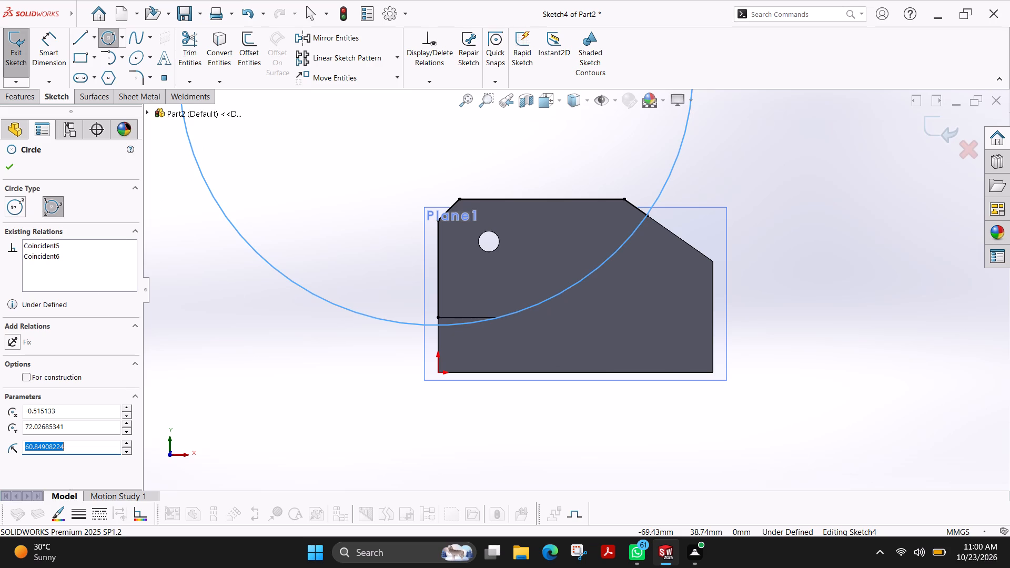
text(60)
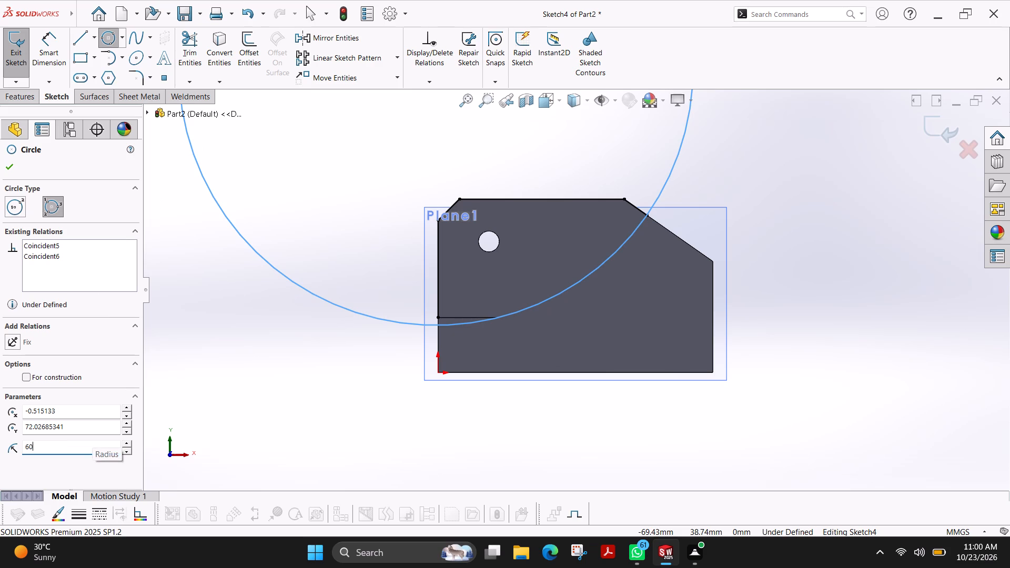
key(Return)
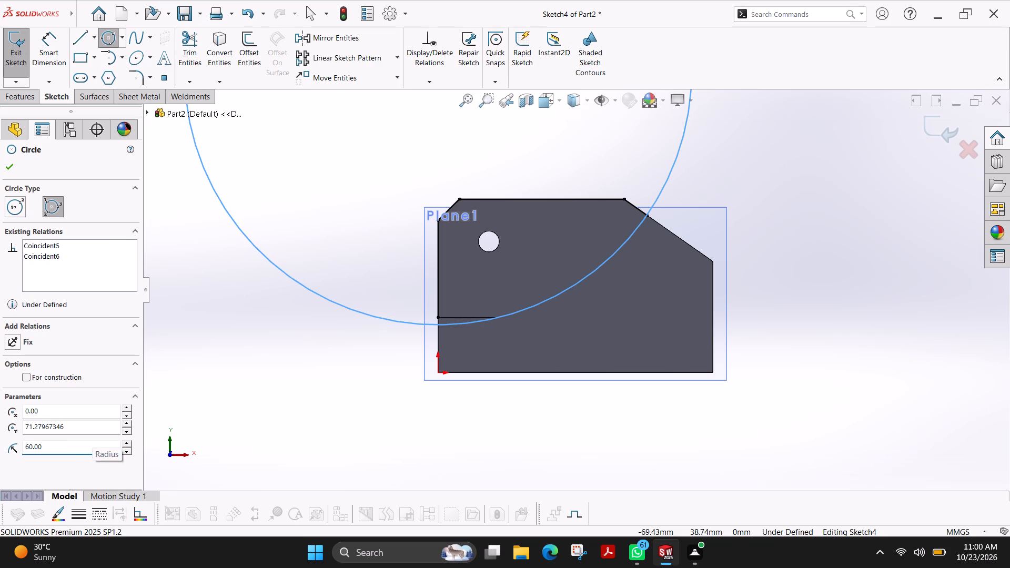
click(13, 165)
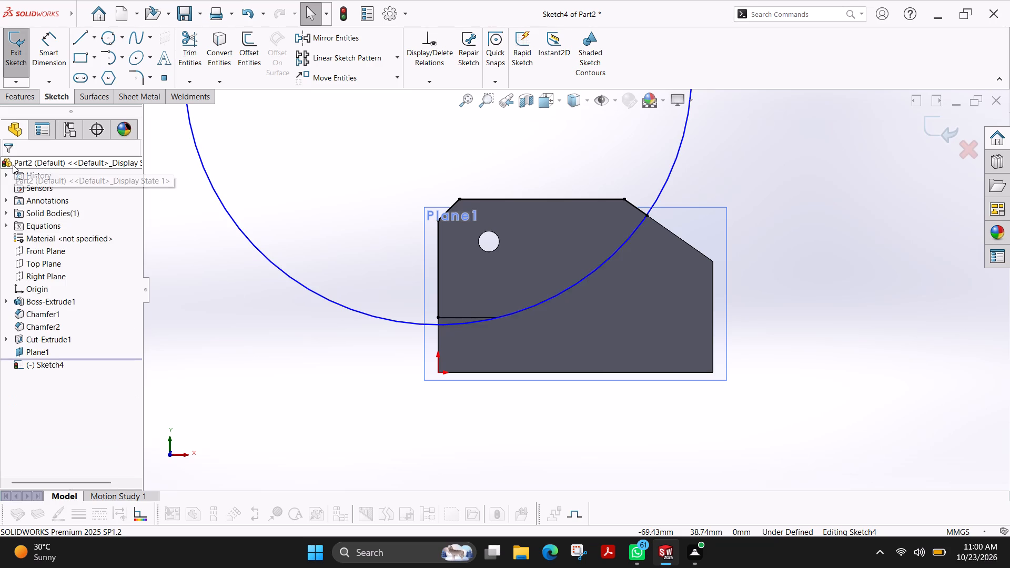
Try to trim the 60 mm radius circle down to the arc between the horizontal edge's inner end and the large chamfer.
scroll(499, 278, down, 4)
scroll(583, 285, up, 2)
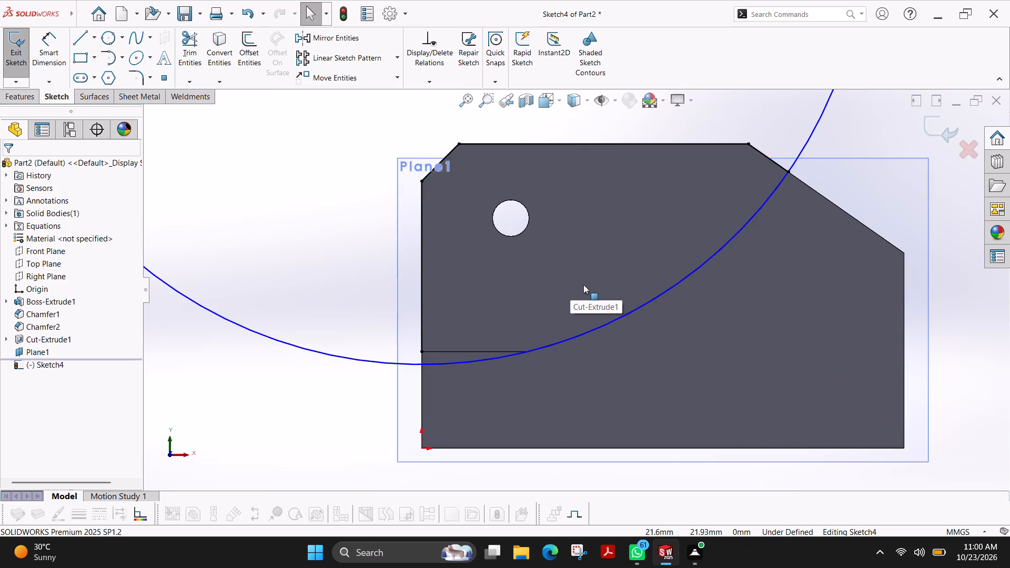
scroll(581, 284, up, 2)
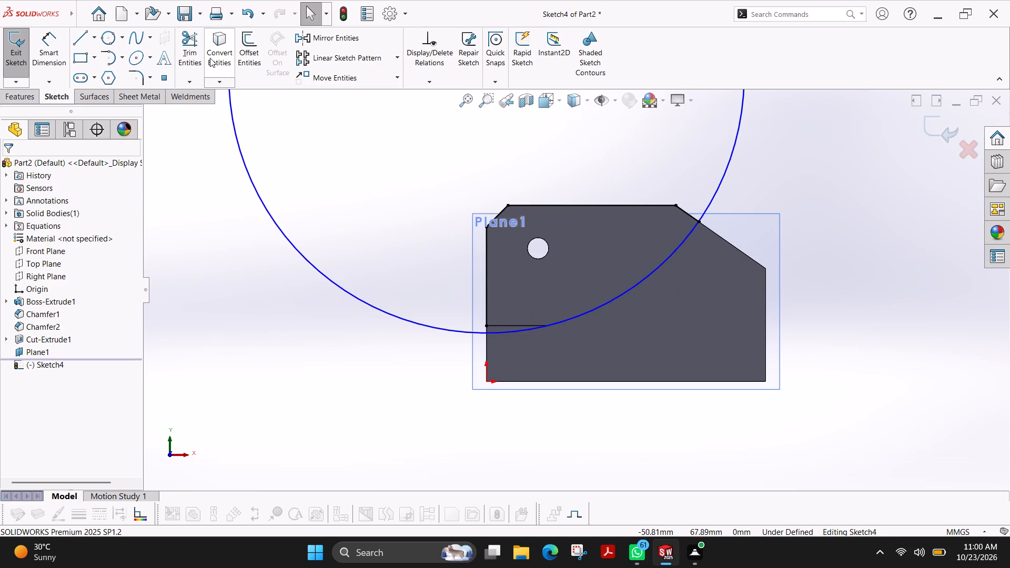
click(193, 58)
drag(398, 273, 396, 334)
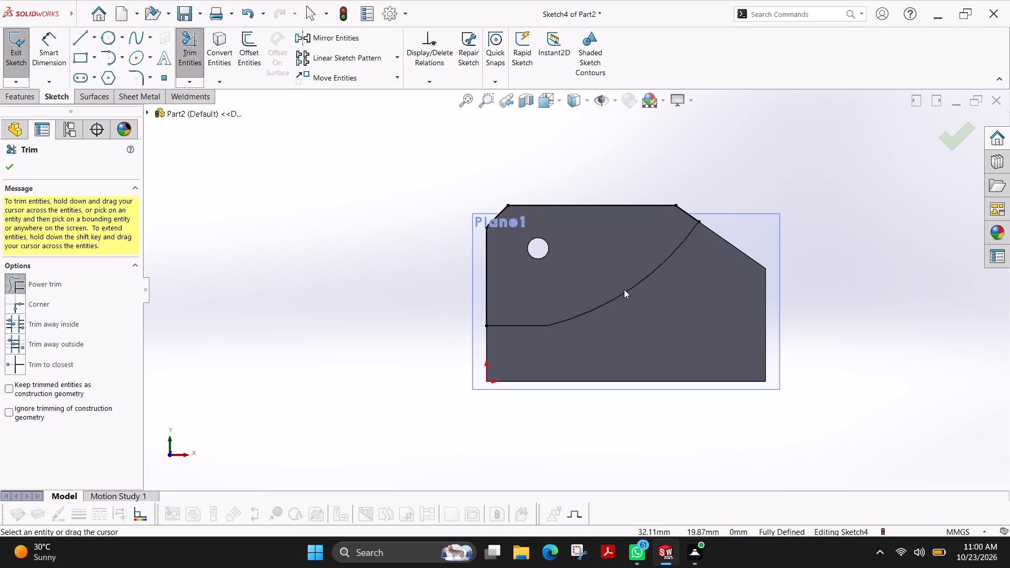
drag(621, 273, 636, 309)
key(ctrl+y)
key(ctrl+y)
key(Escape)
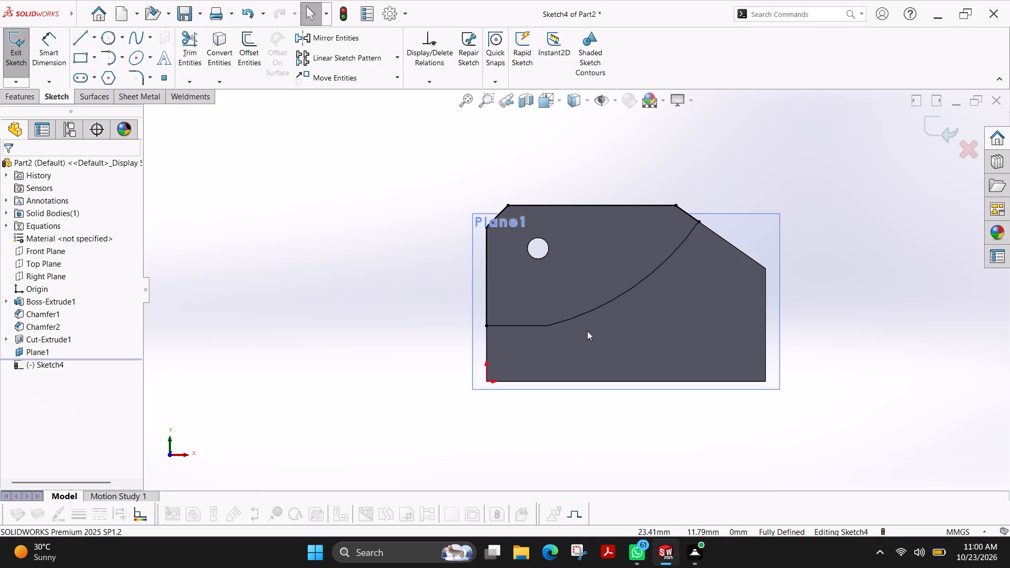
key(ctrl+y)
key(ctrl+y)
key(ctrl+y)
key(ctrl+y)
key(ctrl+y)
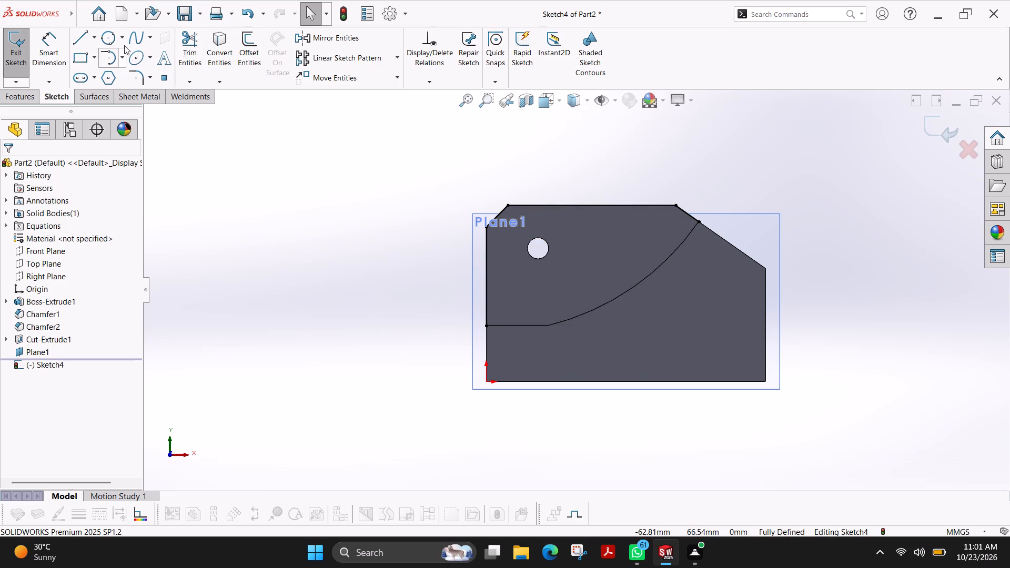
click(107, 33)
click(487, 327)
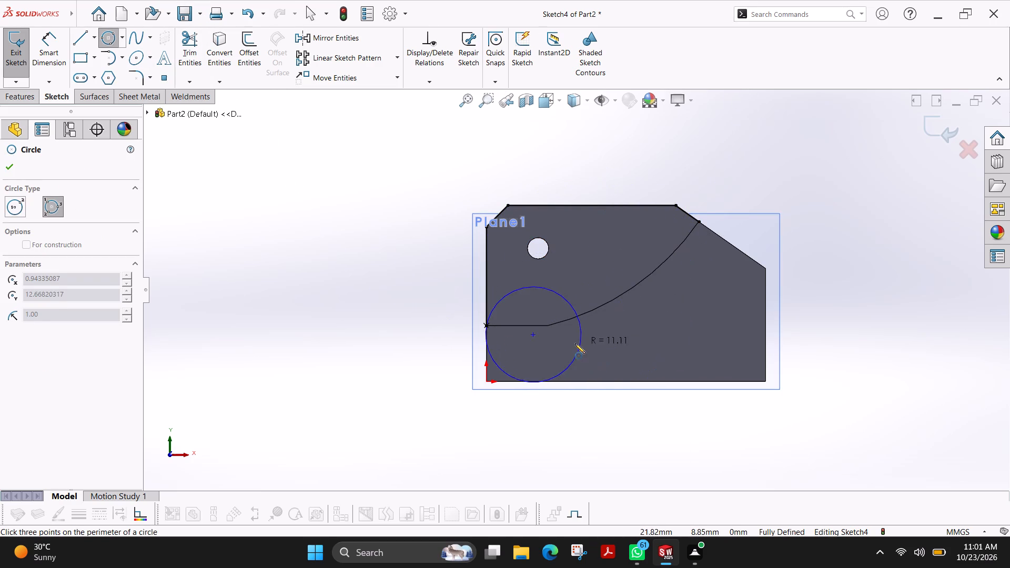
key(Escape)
Sketch a perimeter circle through both endpoints of the curved cut edge and dimension its diameter to 120 mm.
click(108, 39)
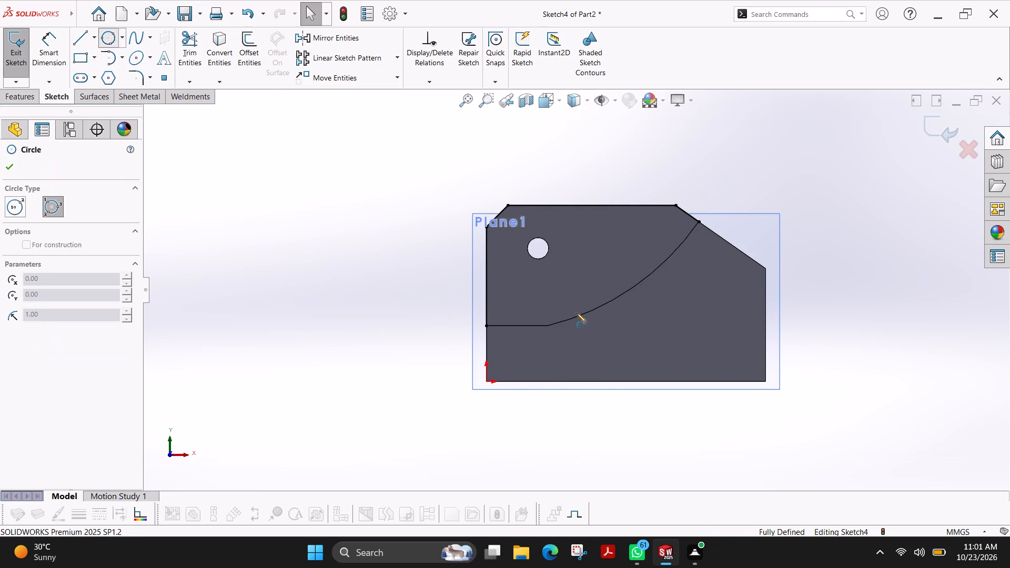
click(547, 326)
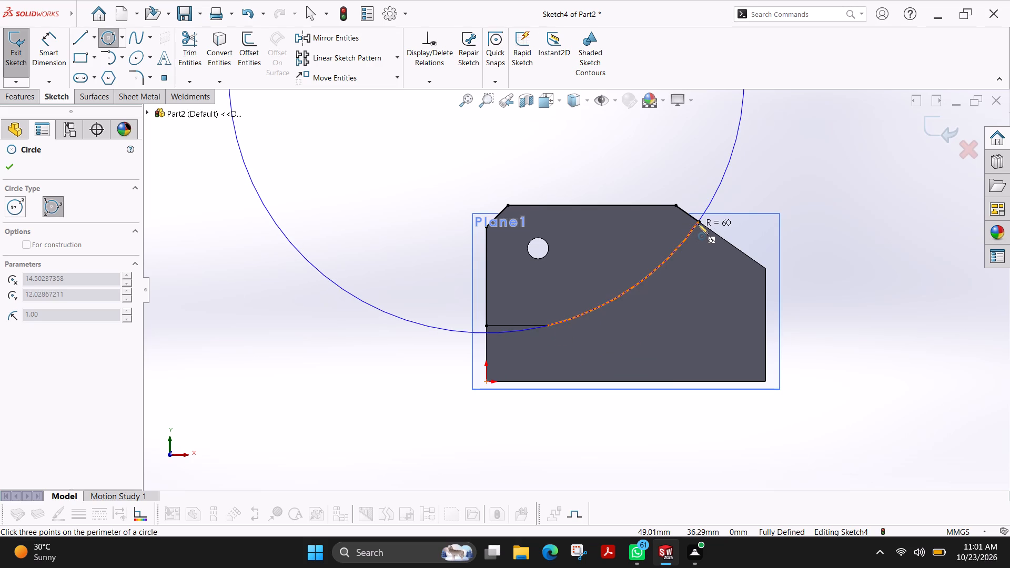
click(700, 223)
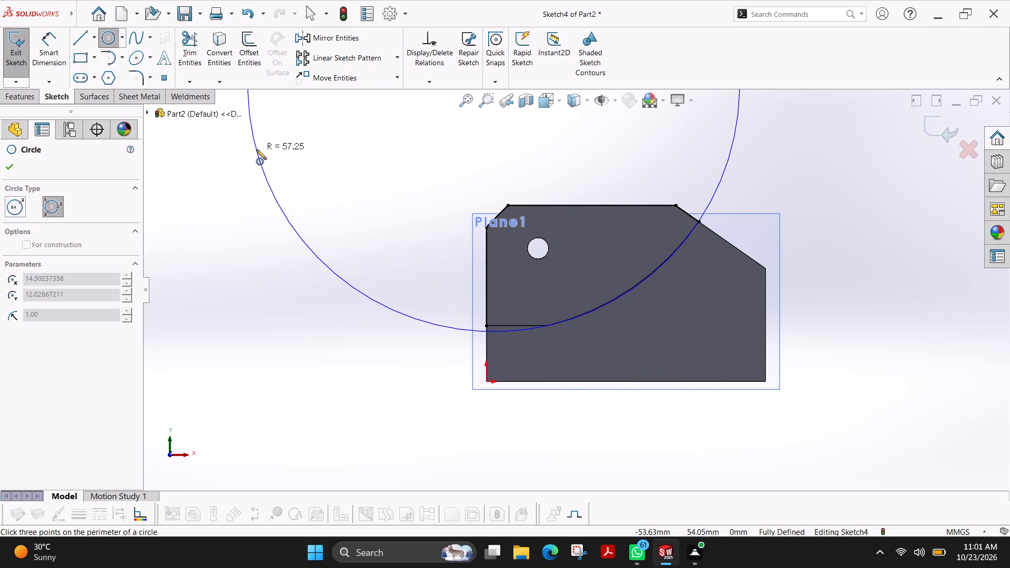
click(256, 149)
click(8, 173)
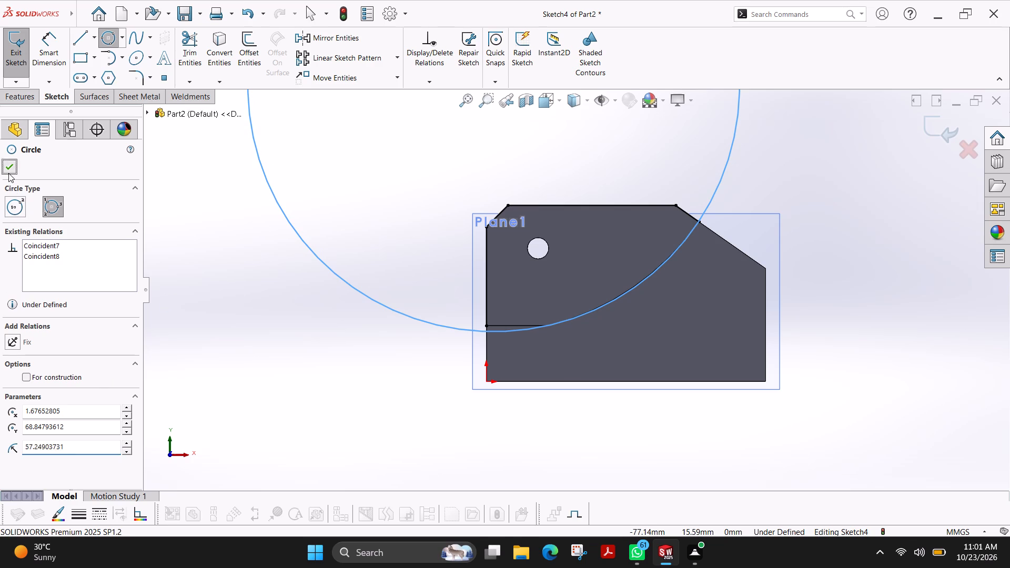
scroll(480, 330, up, 2)
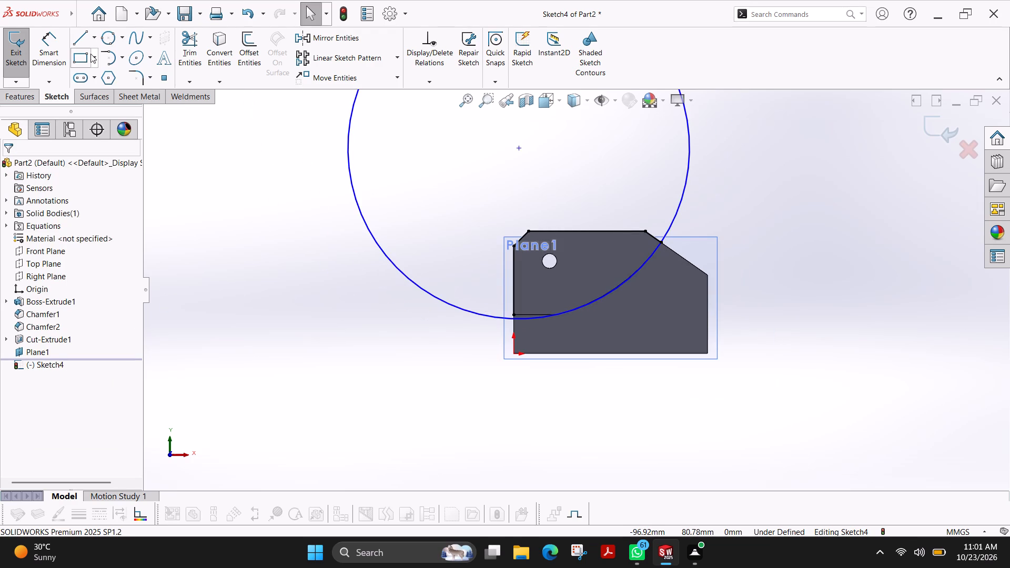
click(45, 37)
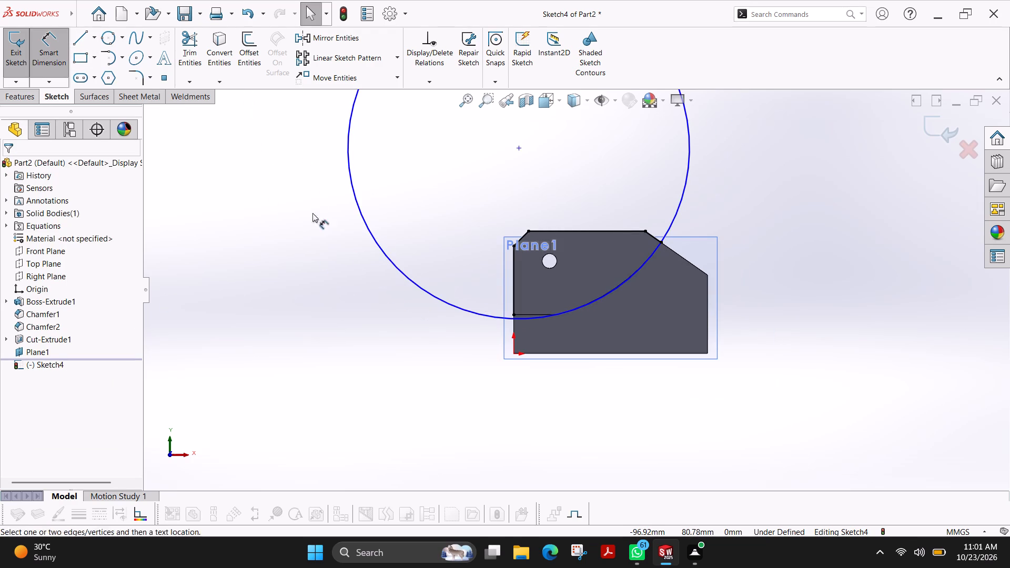
click(391, 263)
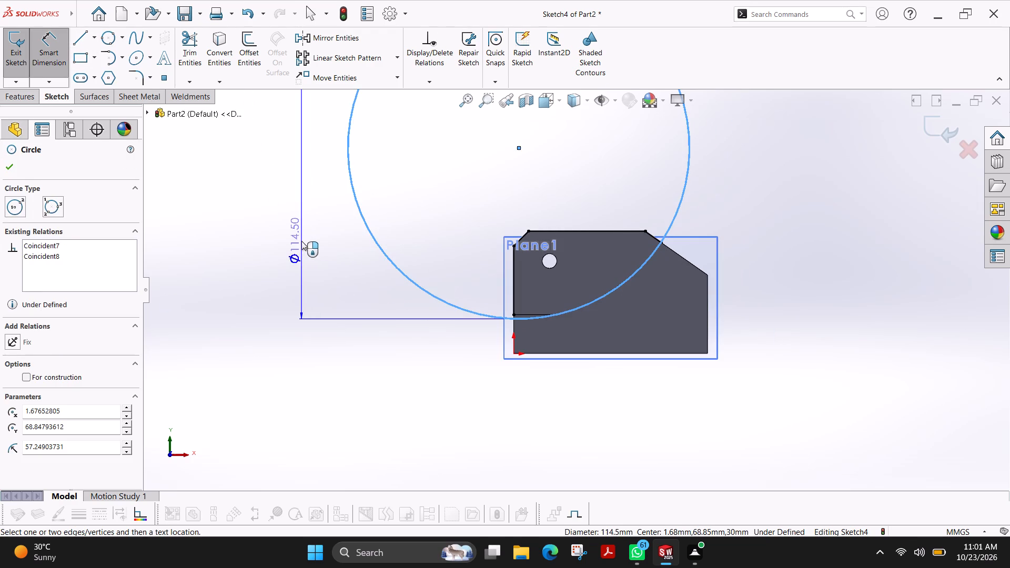
click(301, 241)
text(120)
key(Return)
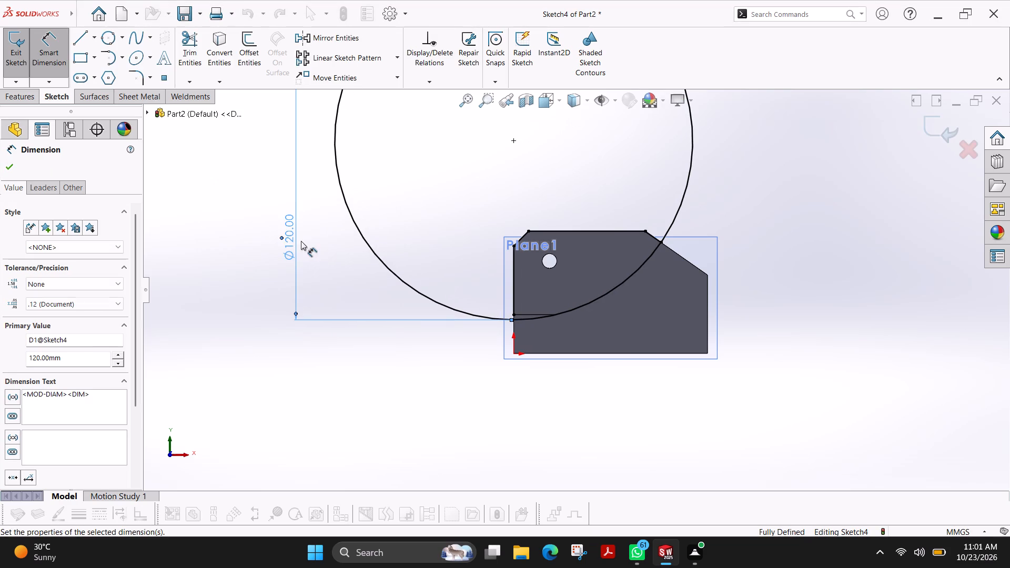
Sketch a horizontal line from the horizontal edge's outer end, along that edge and past the circle.
scroll(591, 262, down, 3)
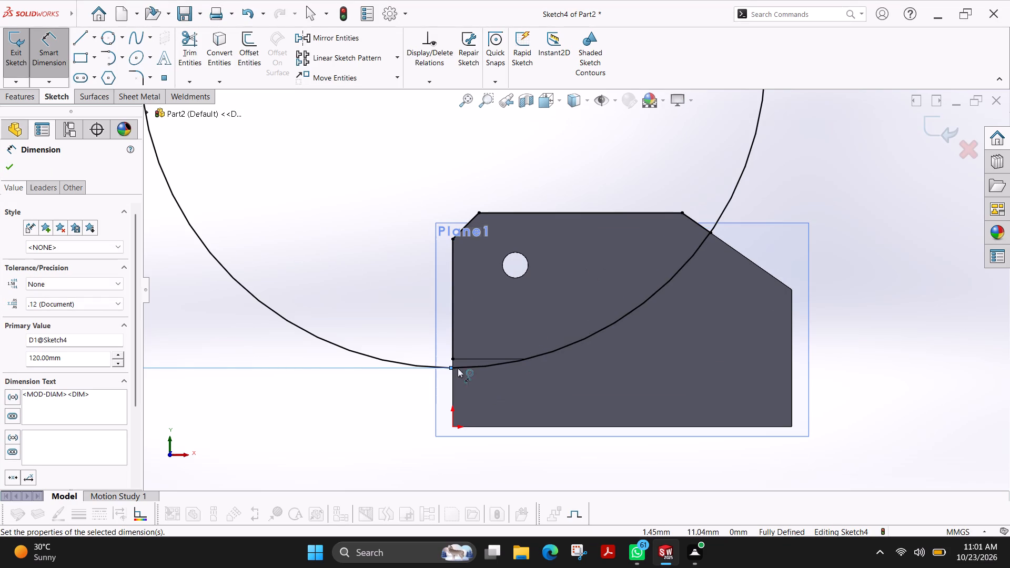
scroll(449, 367, down, 4)
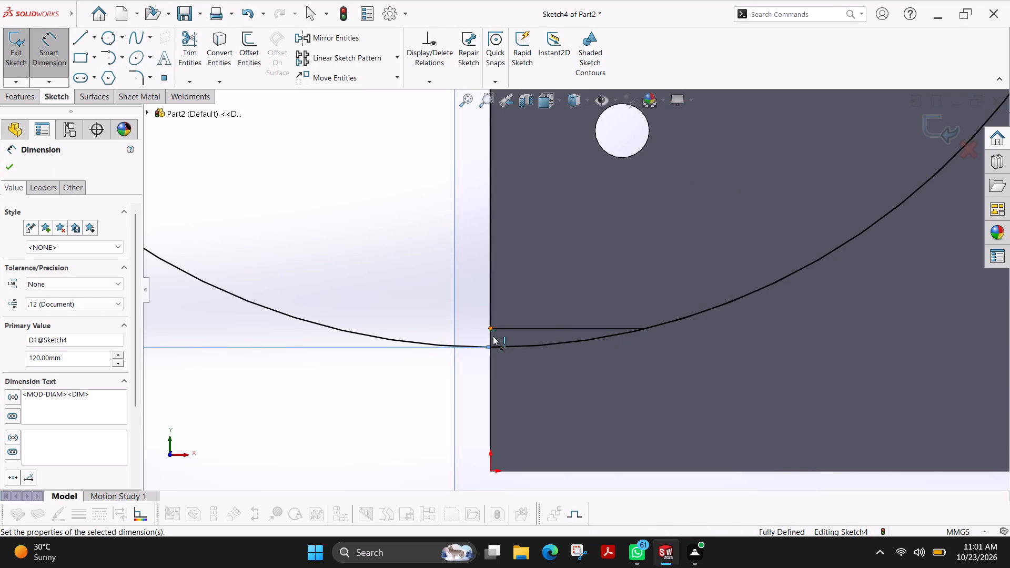
scroll(351, 265, up, 1)
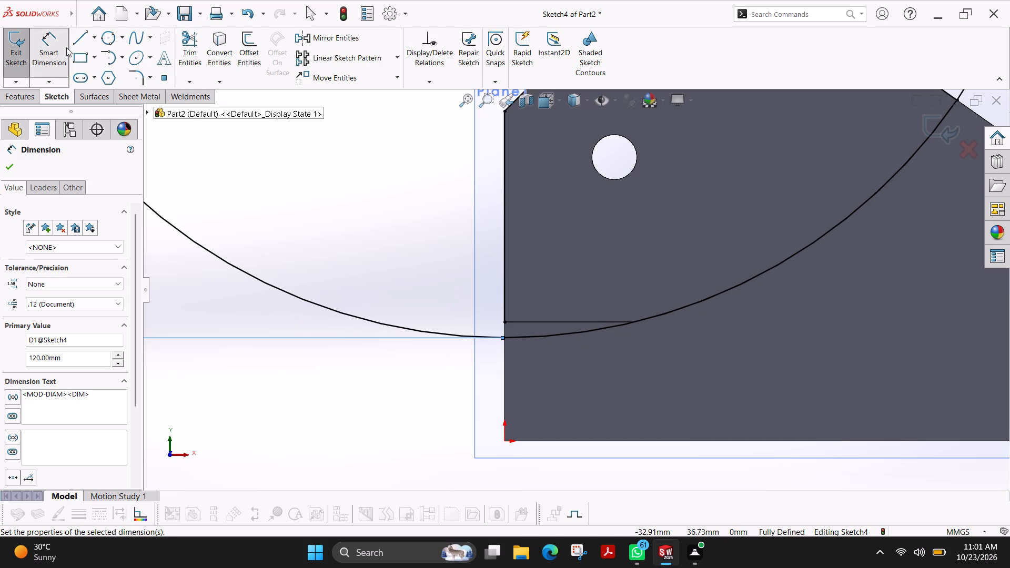
click(75, 40)
click(504, 322)
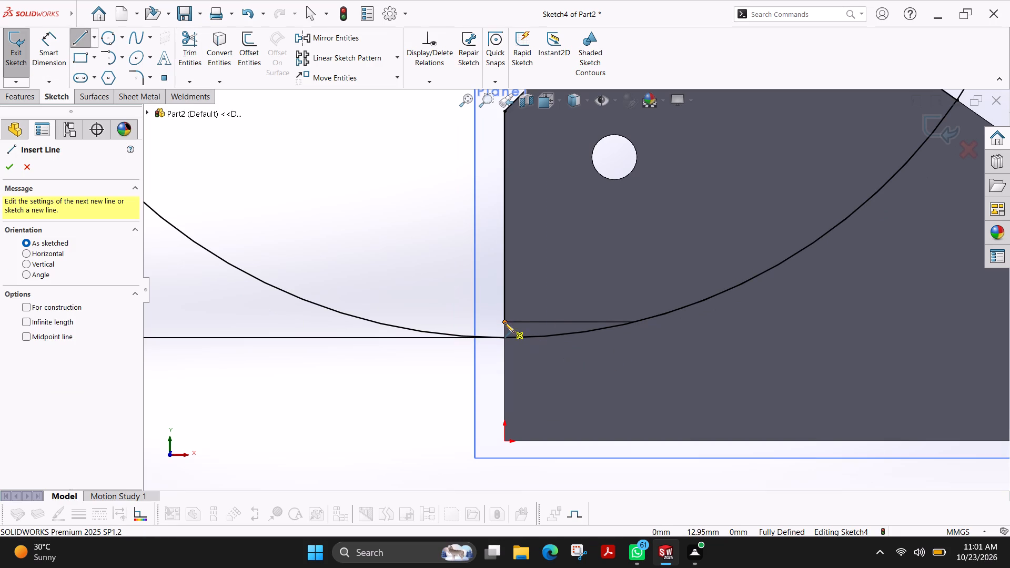
click(702, 320)
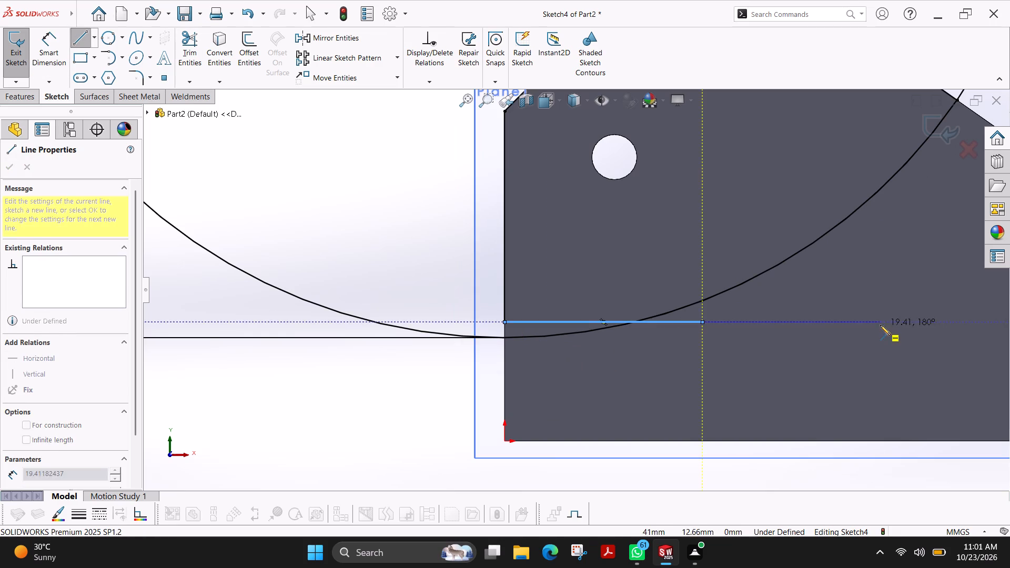
key(Escape)
Sketch a line about 6 mm long along the large chamfer edge, crossing the circle.
scroll(909, 264, up, 4)
scroll(818, 170, down, 2)
scroll(728, 231, down, 2)
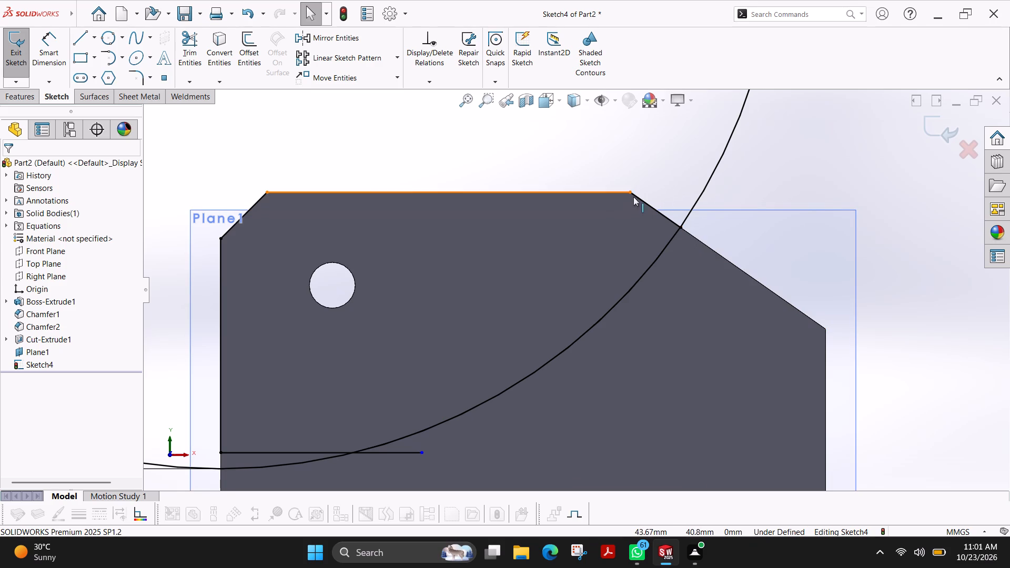
click(79, 41)
click(675, 222)
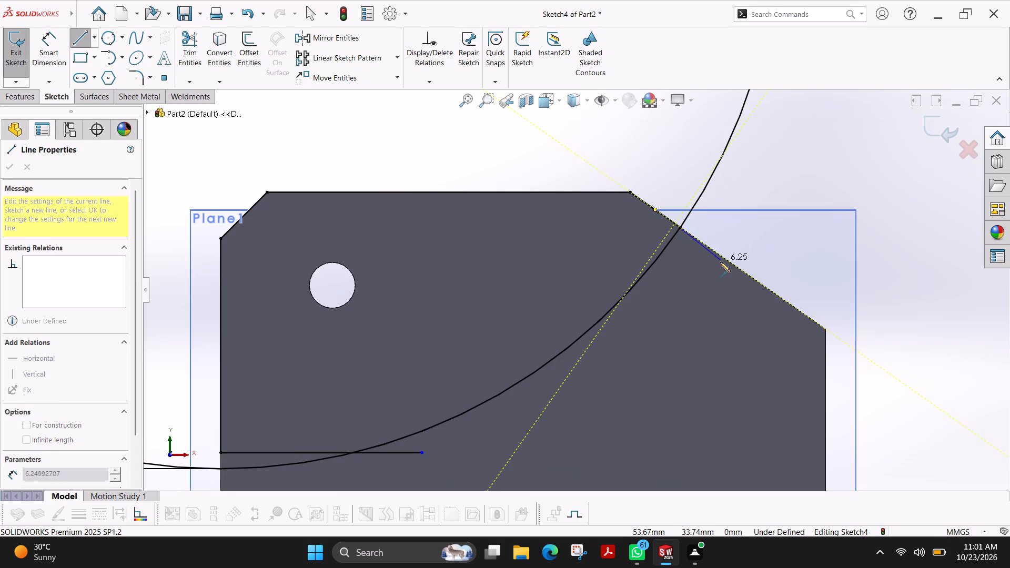
click(725, 261)
key(Escape)
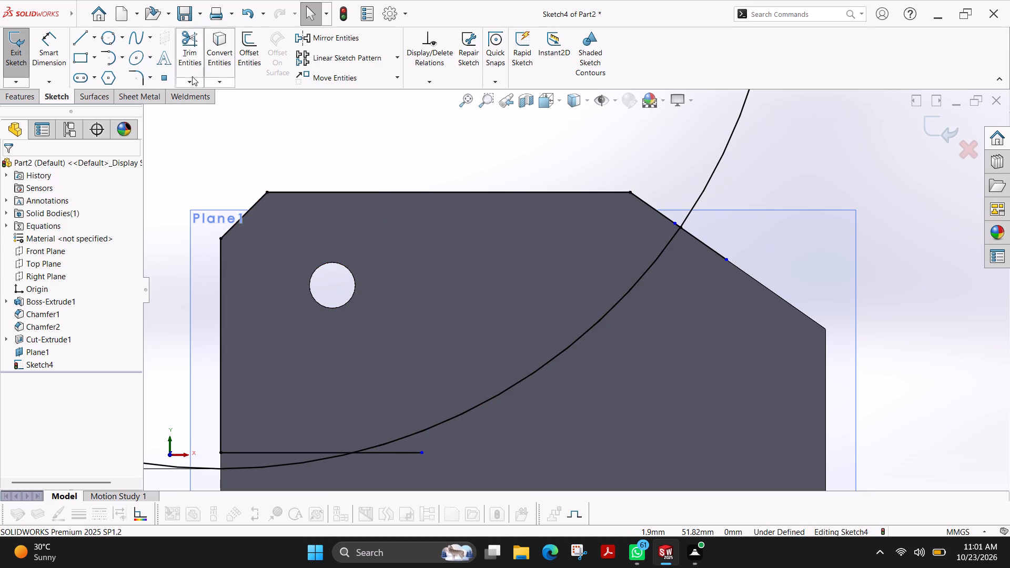
Trim the circle down to the arc between the horizontal line and the large chamfer, and trim both lines' ends beyond the arc.
click(196, 65)
drag(704, 153, 705, 153)
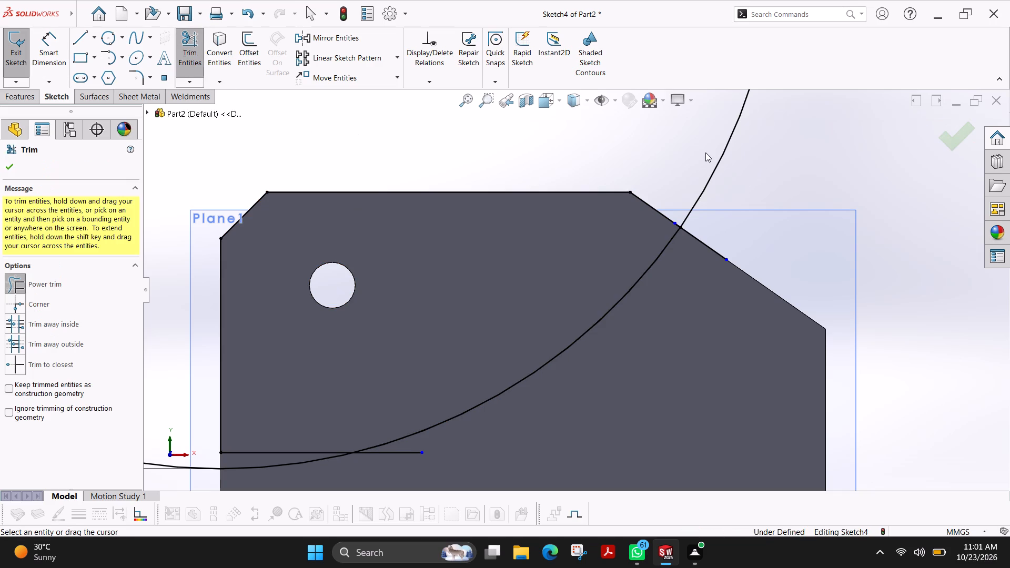
drag(705, 153, 731, 173)
scroll(378, 458, up, 1)
drag(451, 417, 438, 420)
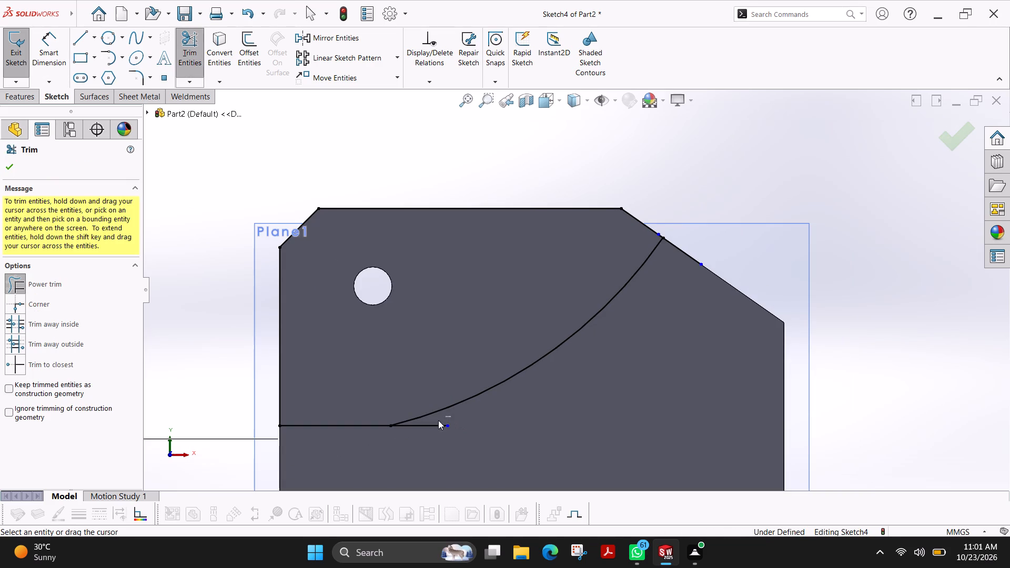
drag(438, 420, 411, 440)
drag(697, 228, 679, 262)
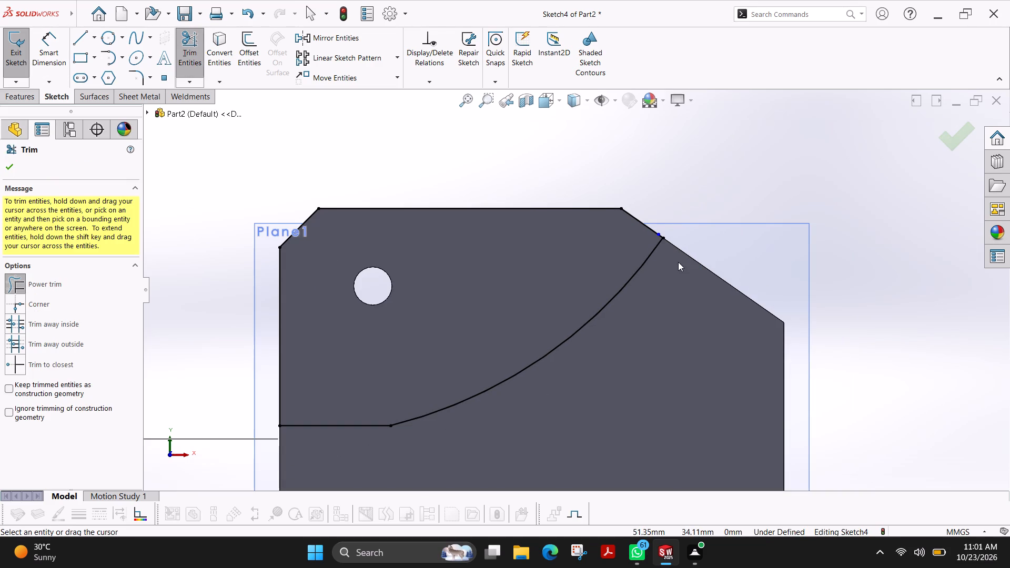
scroll(289, 285, up, 2)
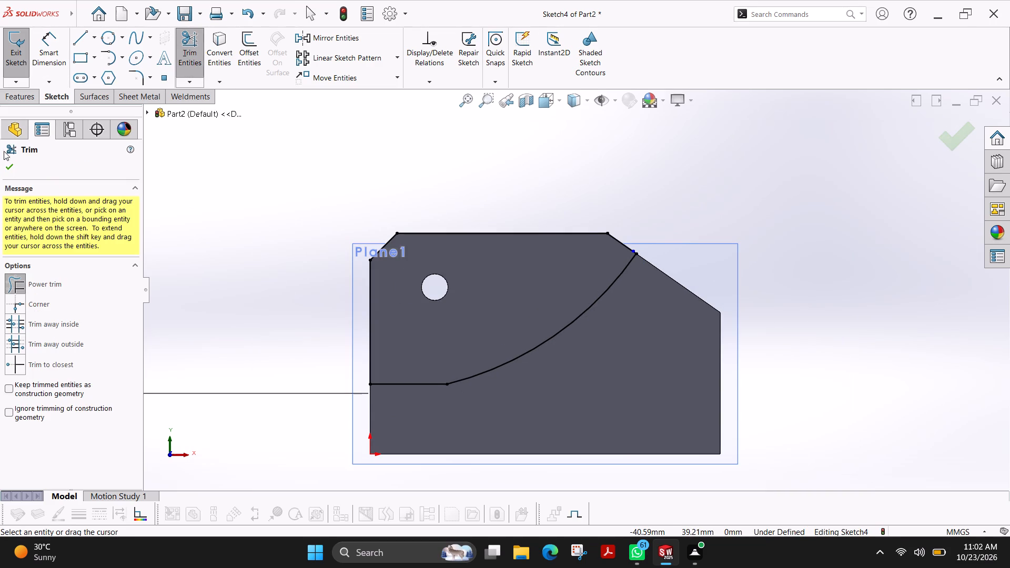
click(8, 170)
Cut-extrude the closed contour on the offset plane to a blind depth of 60 mm into the block.
click(16, 100)
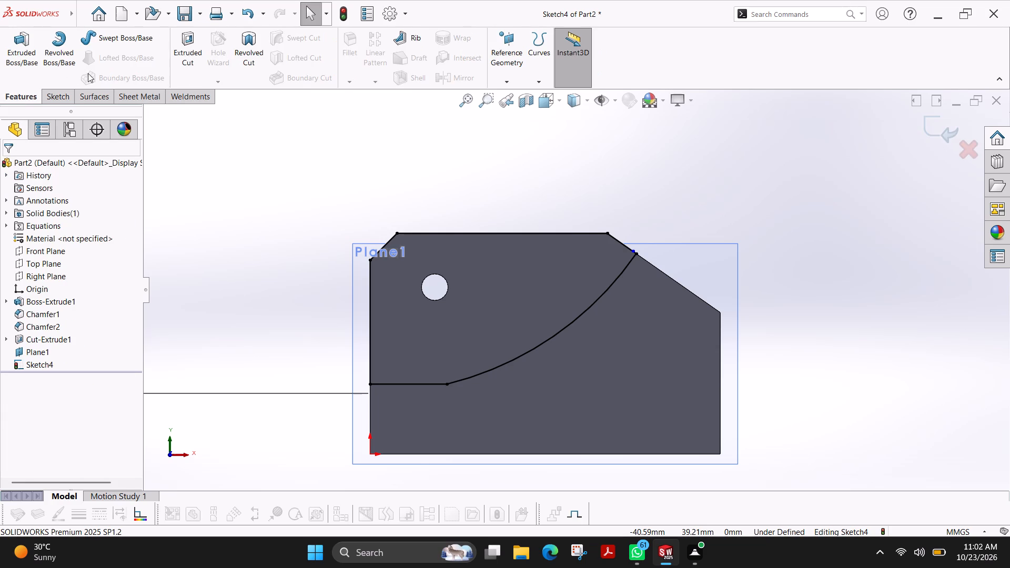
click(188, 52)
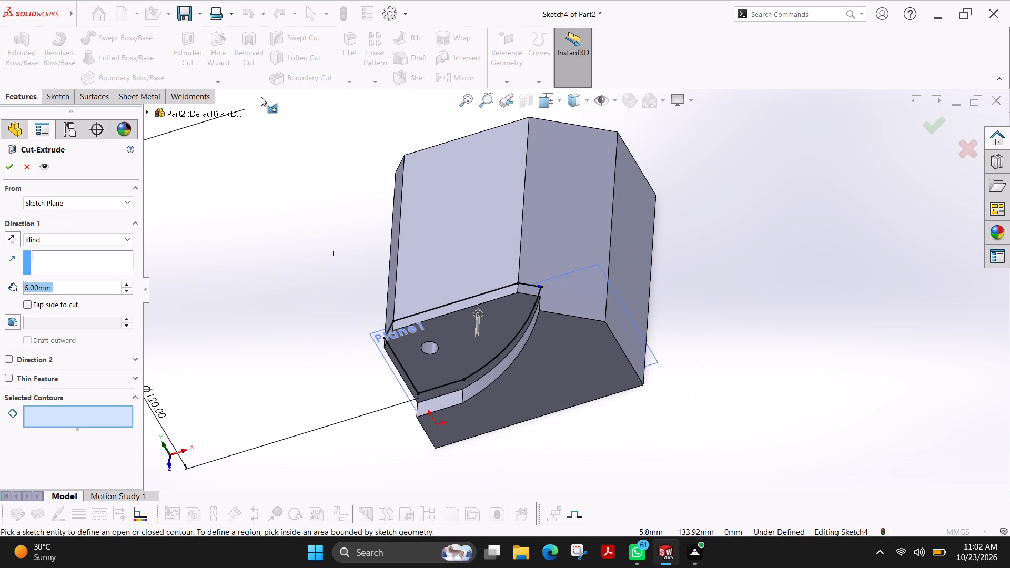
scroll(374, 190, up, 2)
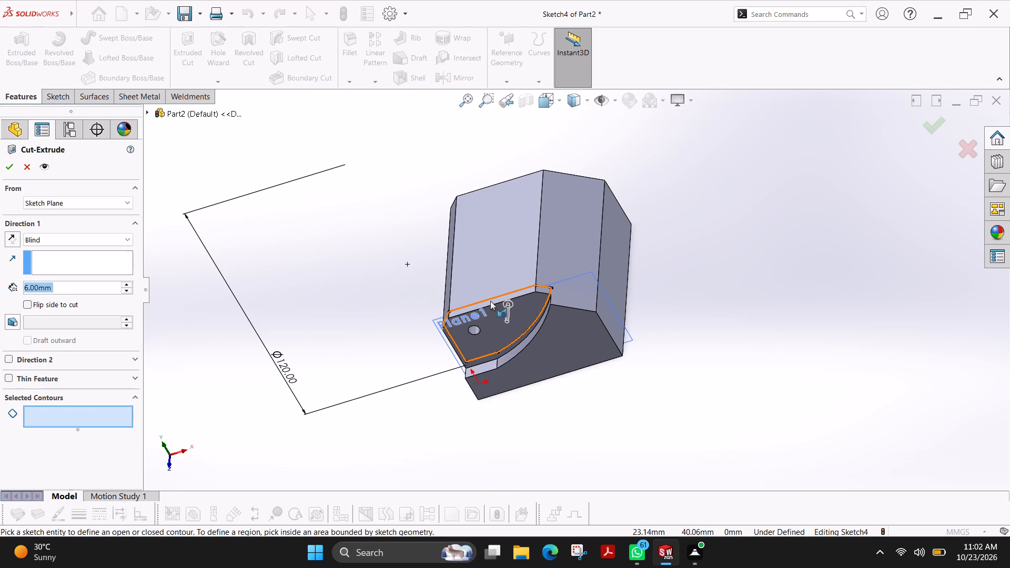
click(490, 301)
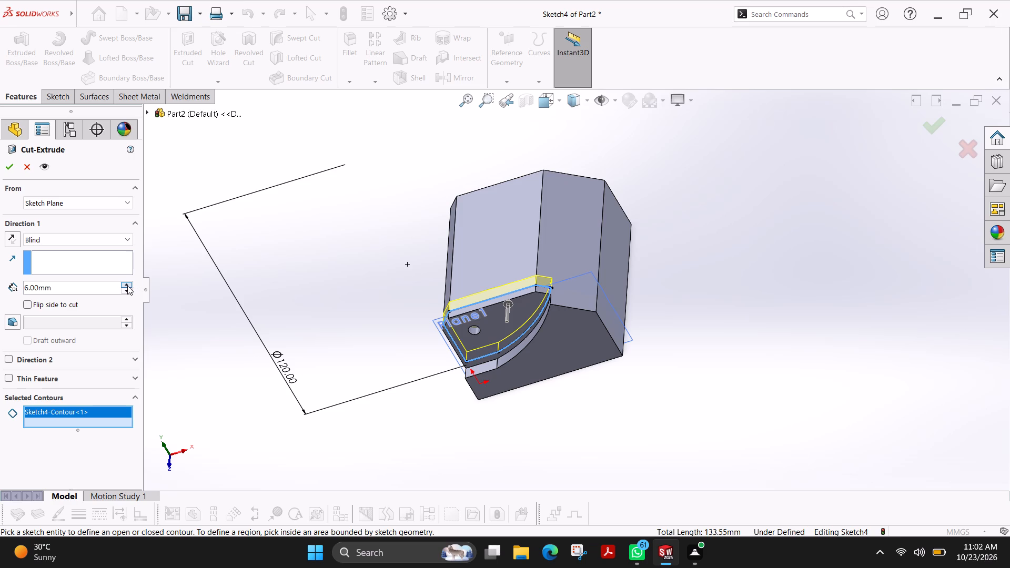
double_click(85, 286)
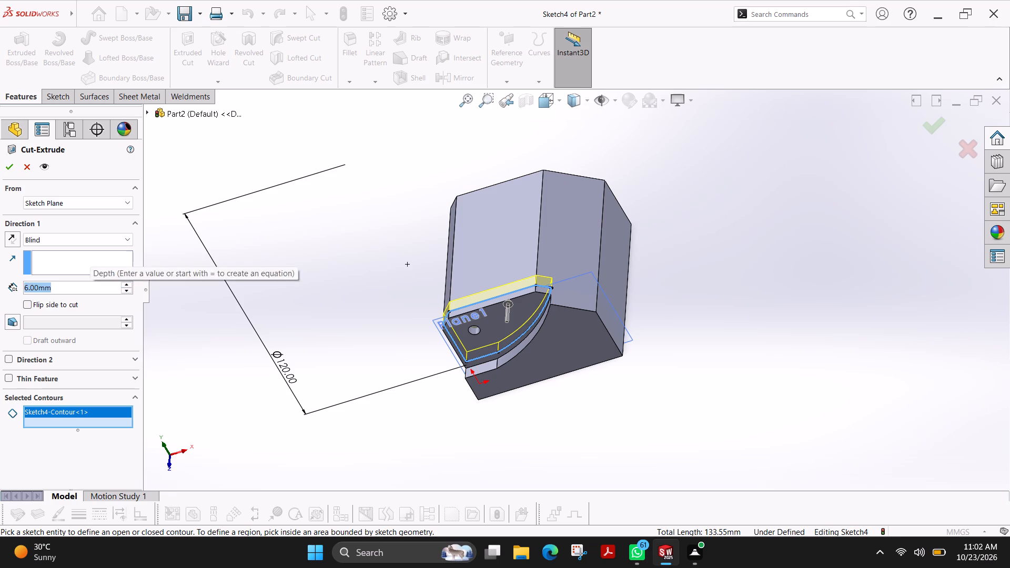
text(60)
key(Return)
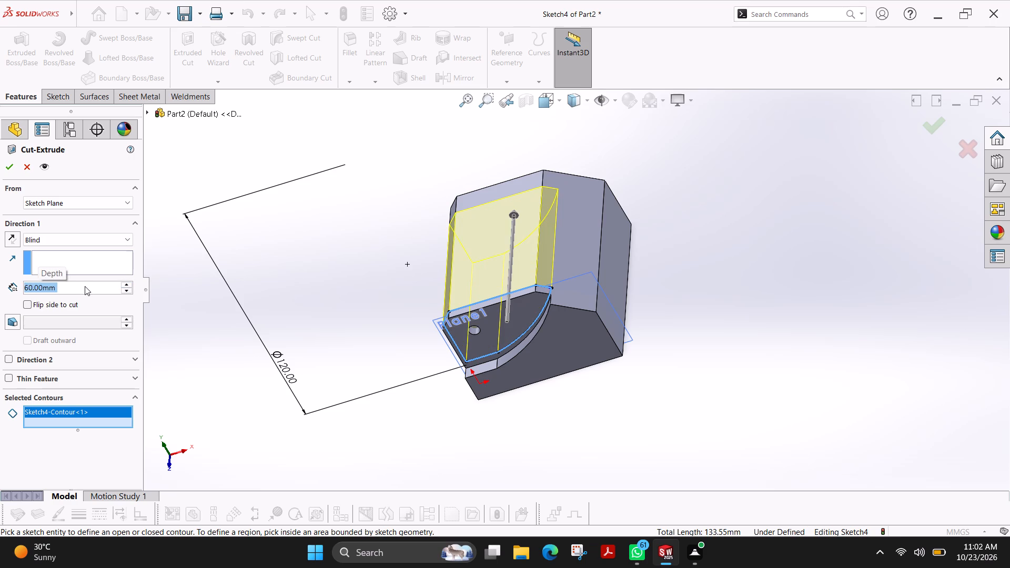
click(6, 173)
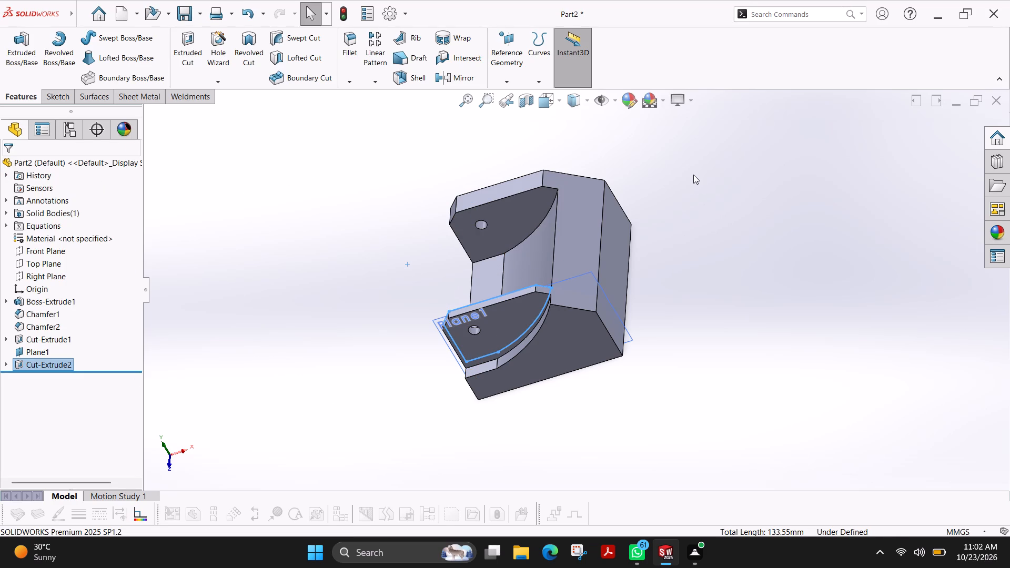
Check the deep cut's length and the block's overall length with trial dimensions in a temporary sketch on the block's top face.
ctrl+shift+middle_drag(693, 174, 715, 201)
click(57, 93)
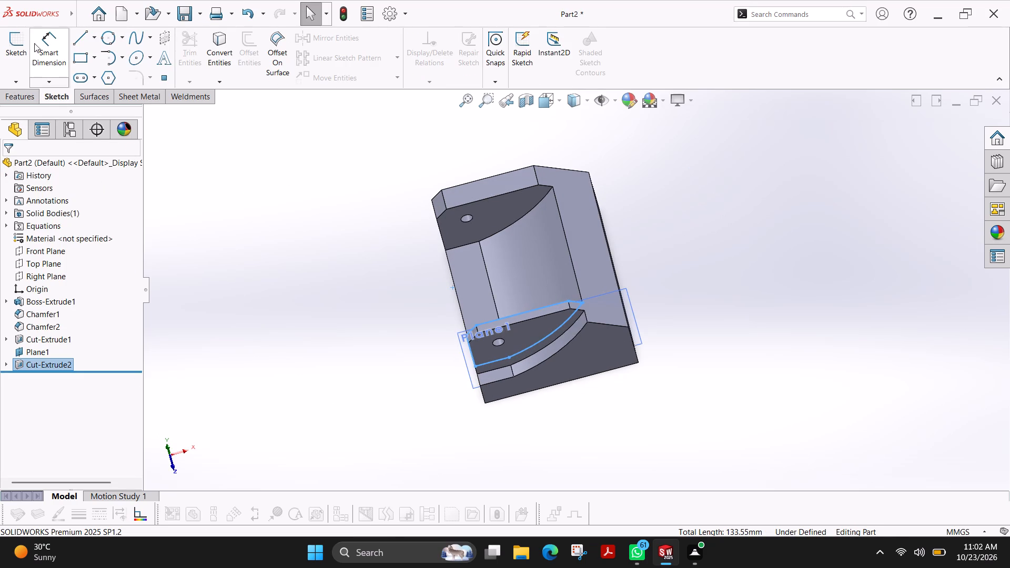
click(14, 42)
click(500, 178)
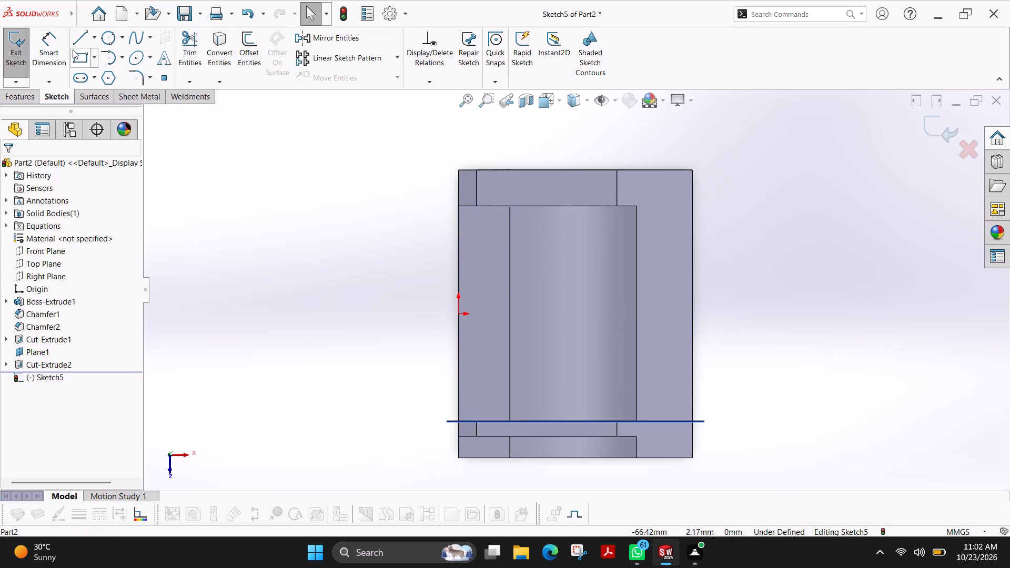
click(60, 43)
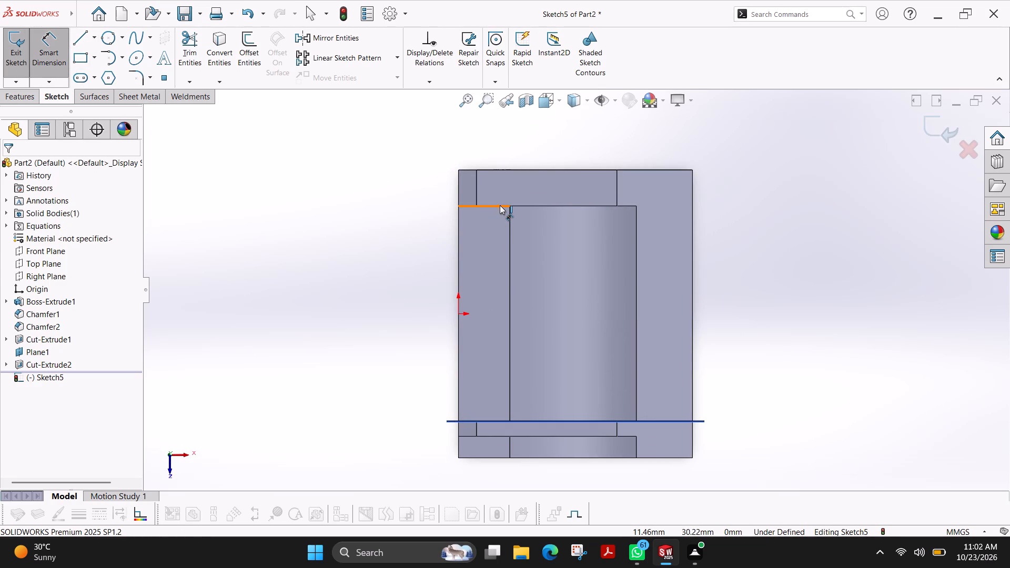
click(499, 205)
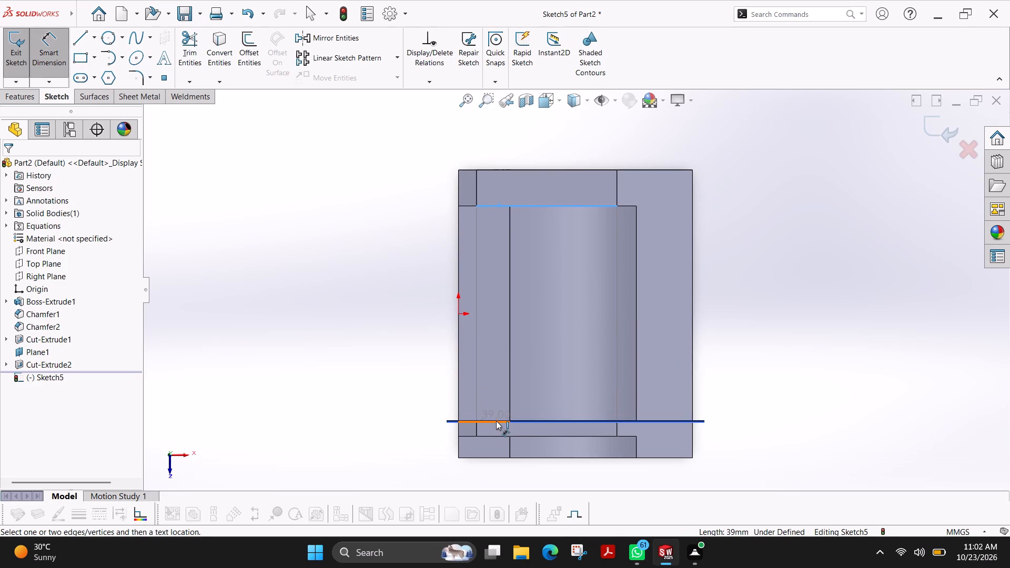
click(496, 420)
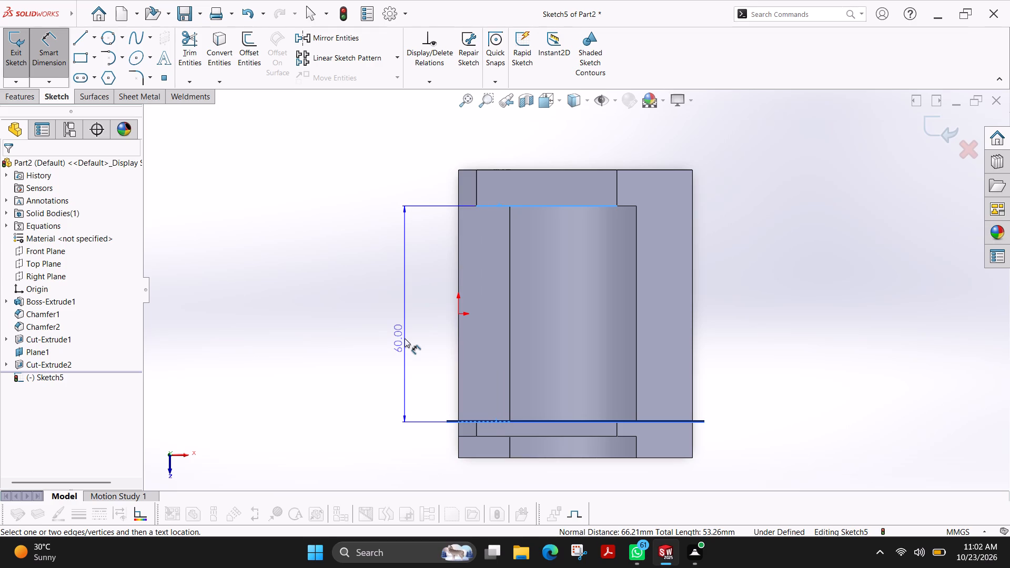
key(Escape)
key(Escape)
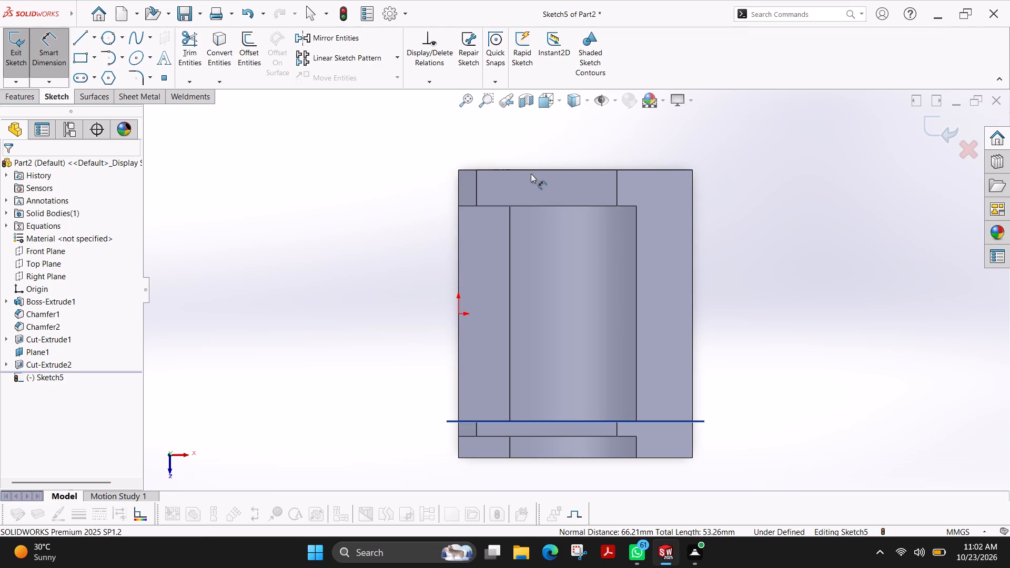
click(530, 170)
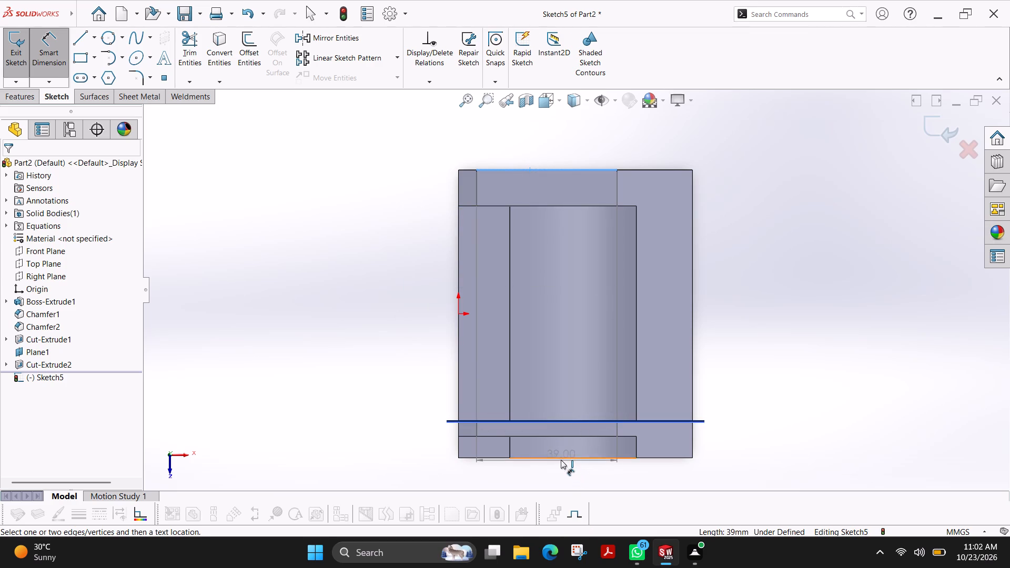
click(560, 458)
key(Escape)
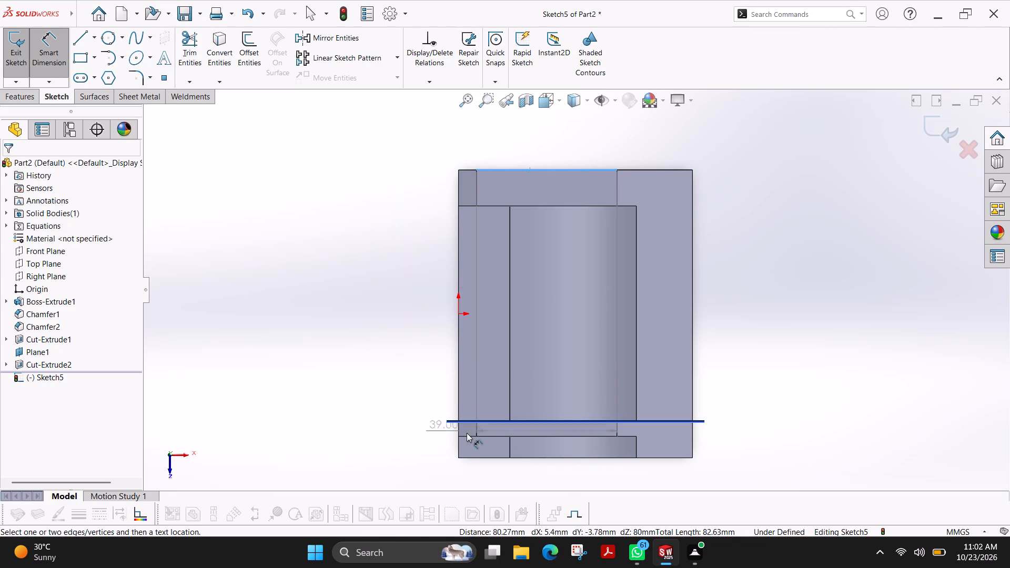
key(Escape)
key(Escape)
ctrl+shift+middle_drag(392, 373, 396, 358)
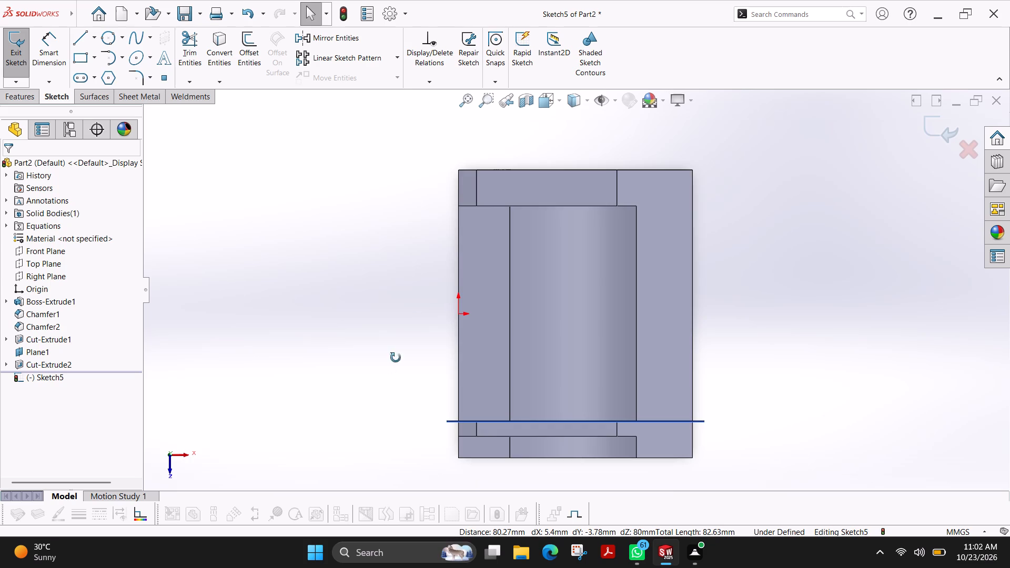
ctrl+shift+middle_drag(396, 358, 418, 295)
ctrl+shift+middle_drag(422, 271, 427, 211)
key(Escape)
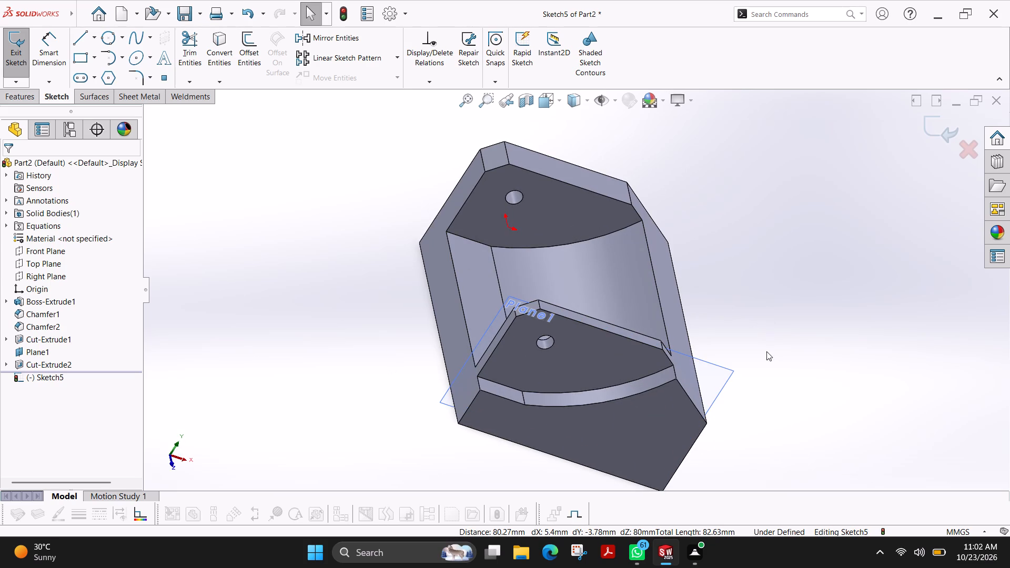
Close the empty sketch and hide the offset plane Plane1.
right_click(709, 373)
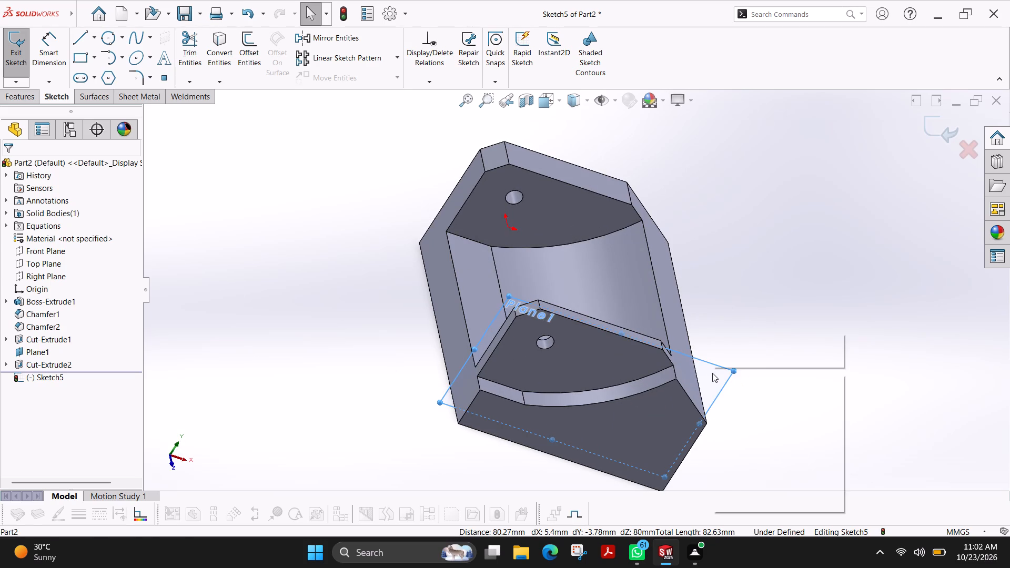
click(14, 47)
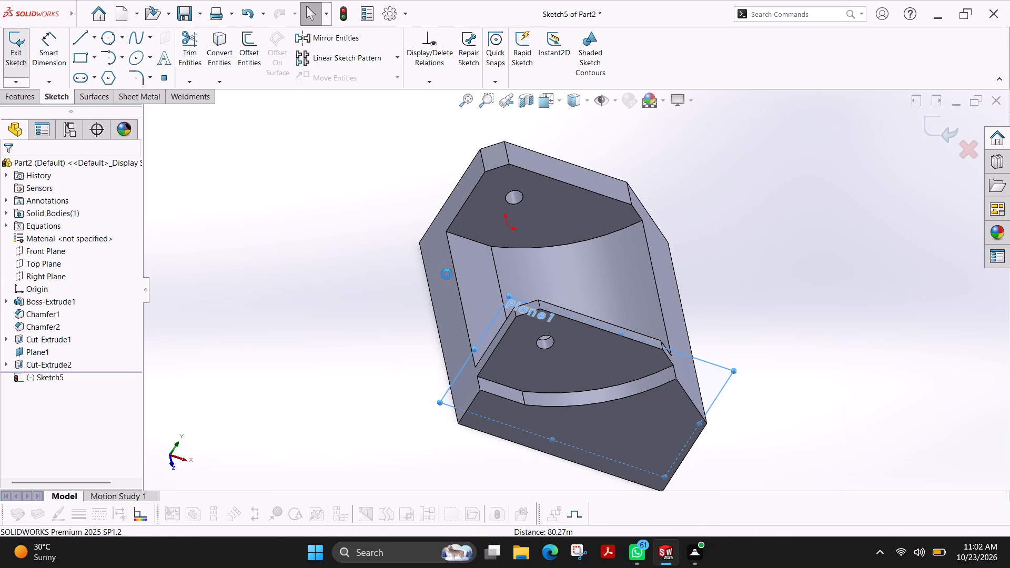
right_click(703, 367)
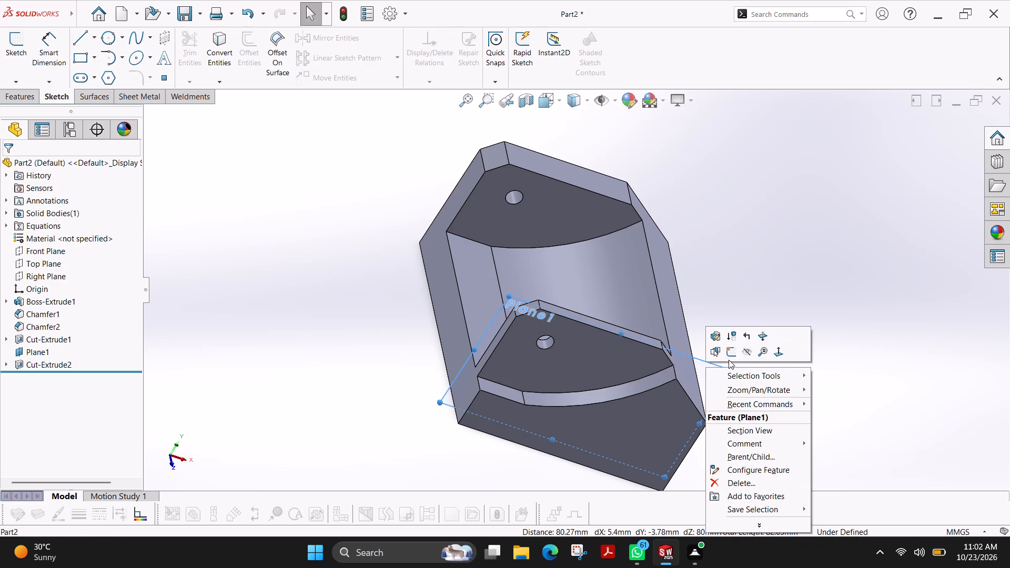
click(743, 354)
Sketch a corner rectangle about 17 by 30 mm on the block's long side face, from its bottom edge up past the chamfer edge.
ctrl+shift+middle_drag(761, 340, 648, 317)
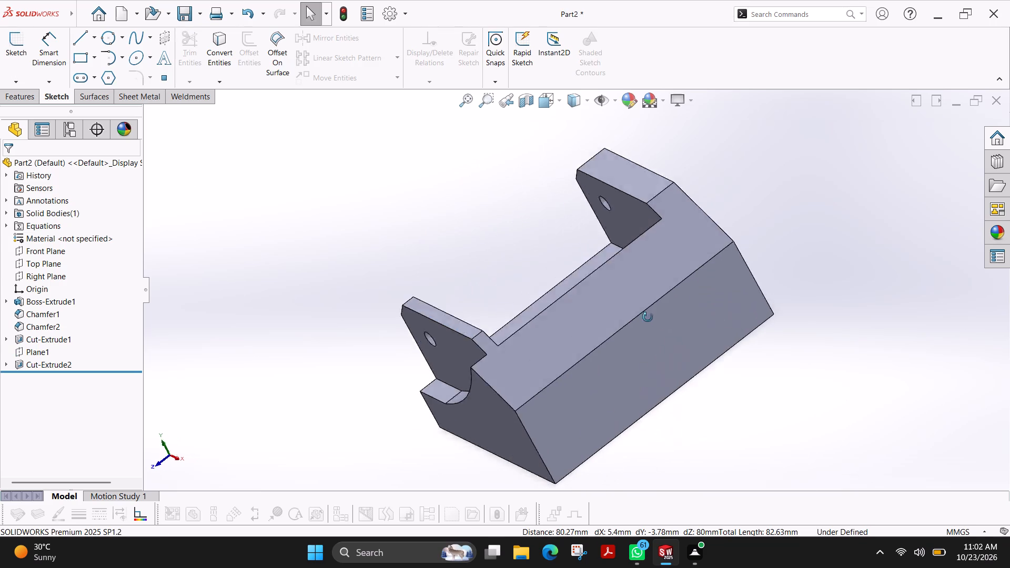
ctrl+shift+middle_drag(648, 317, 640, 309)
click(586, 337)
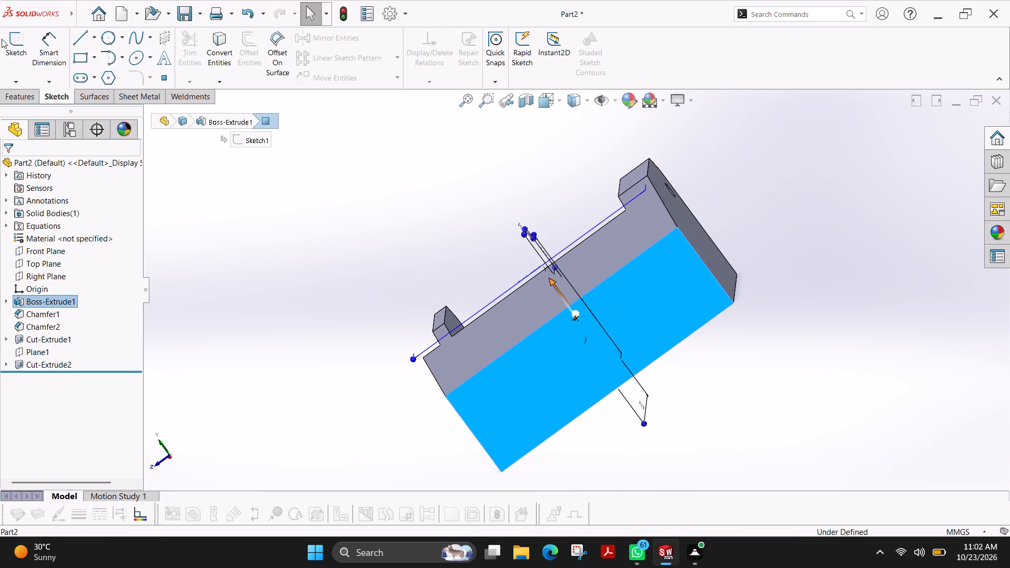
click(6, 41)
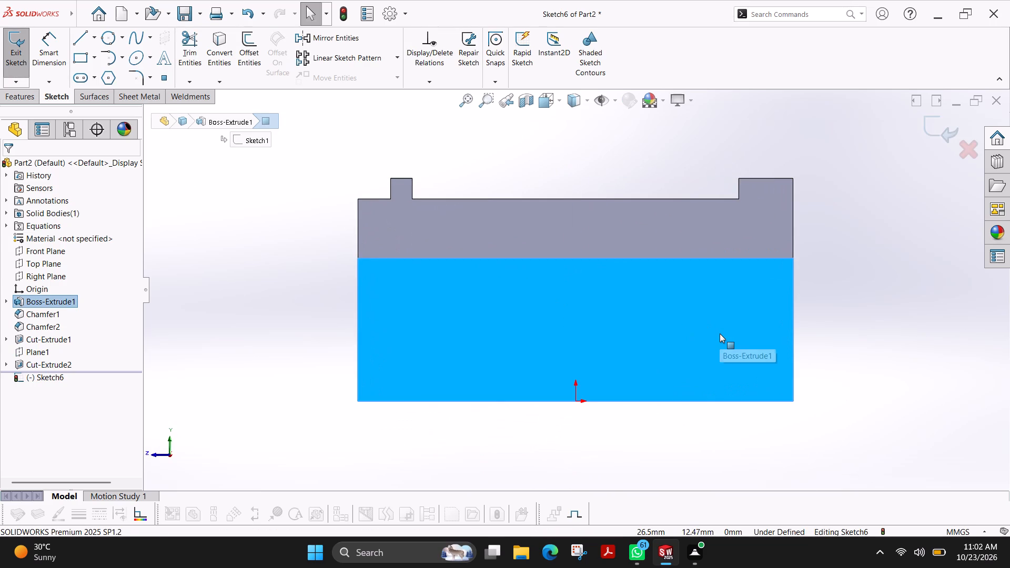
key(Escape)
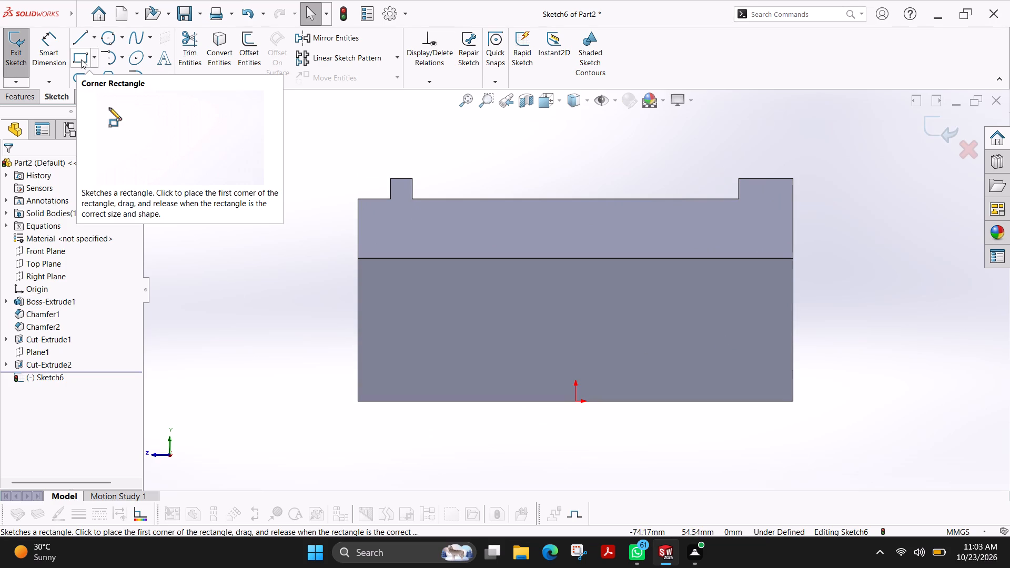
click(81, 59)
click(538, 236)
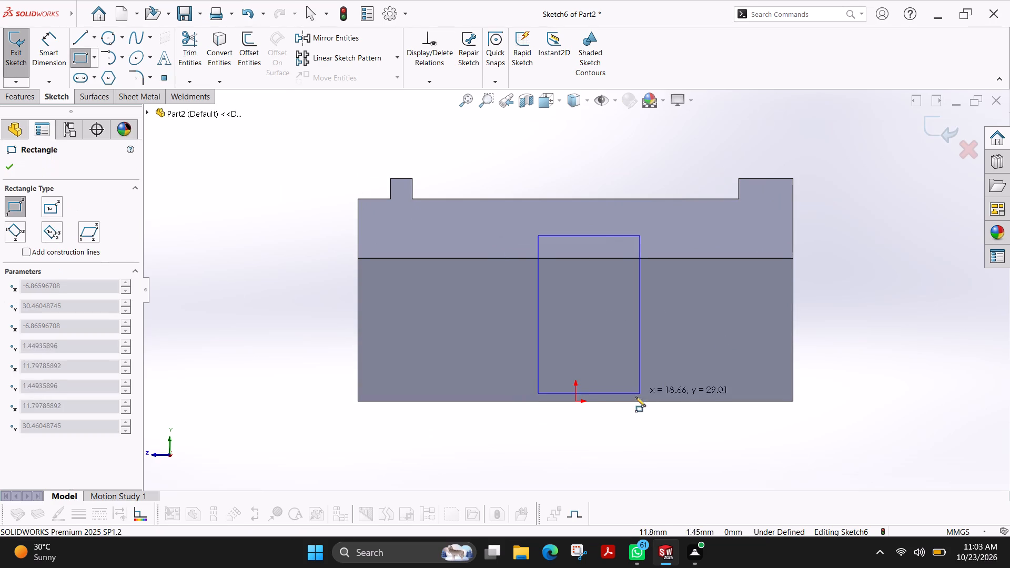
click(628, 404)
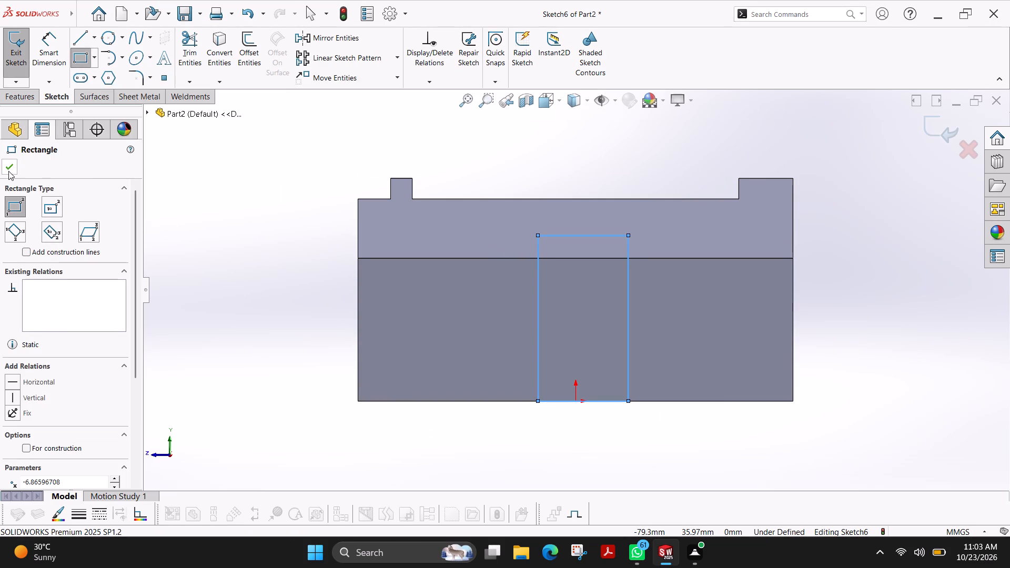
click(8, 171)
Dimension the rectangle's width as 22 mm.
click(57, 77)
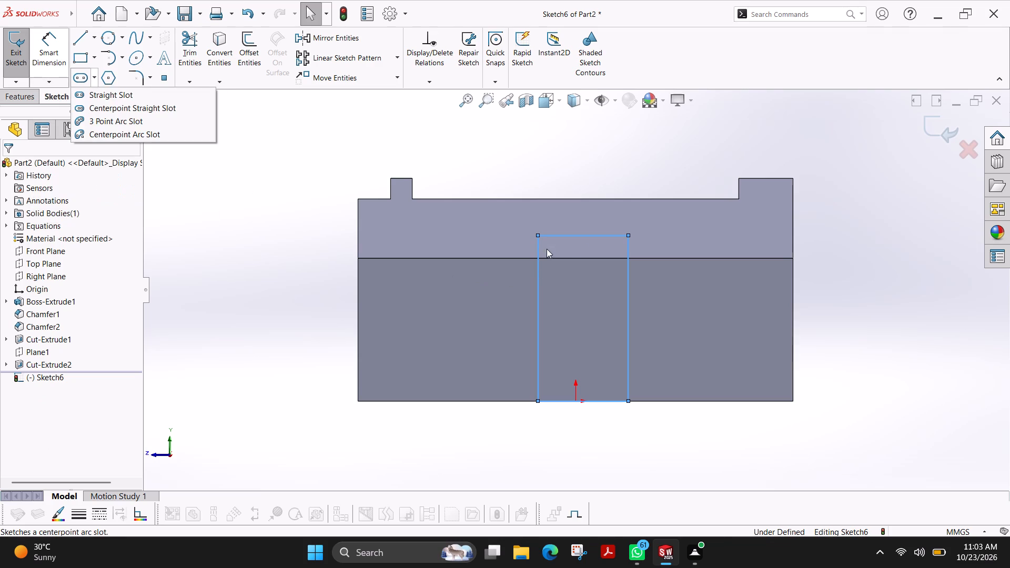
click(577, 233)
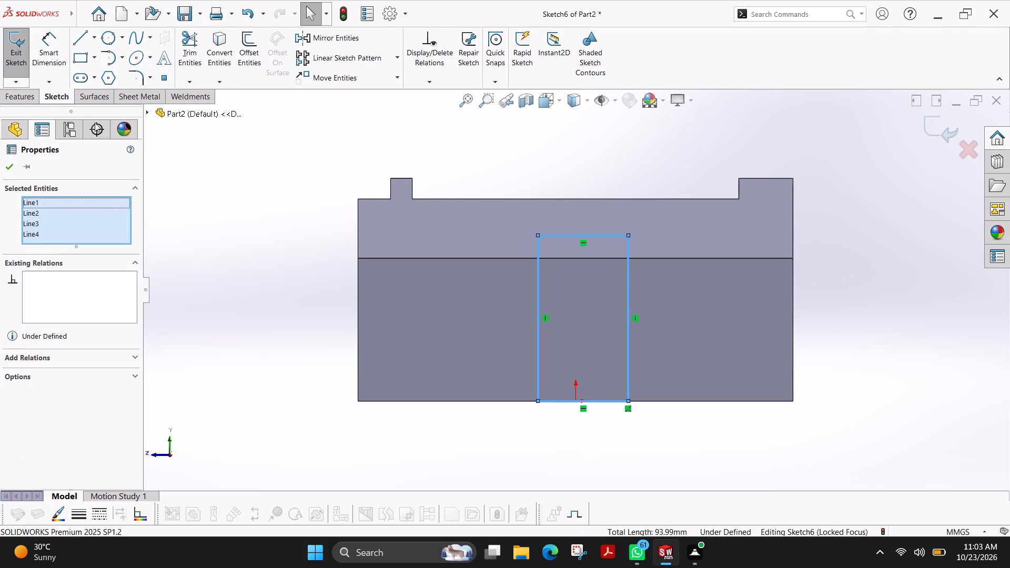
click(48, 57)
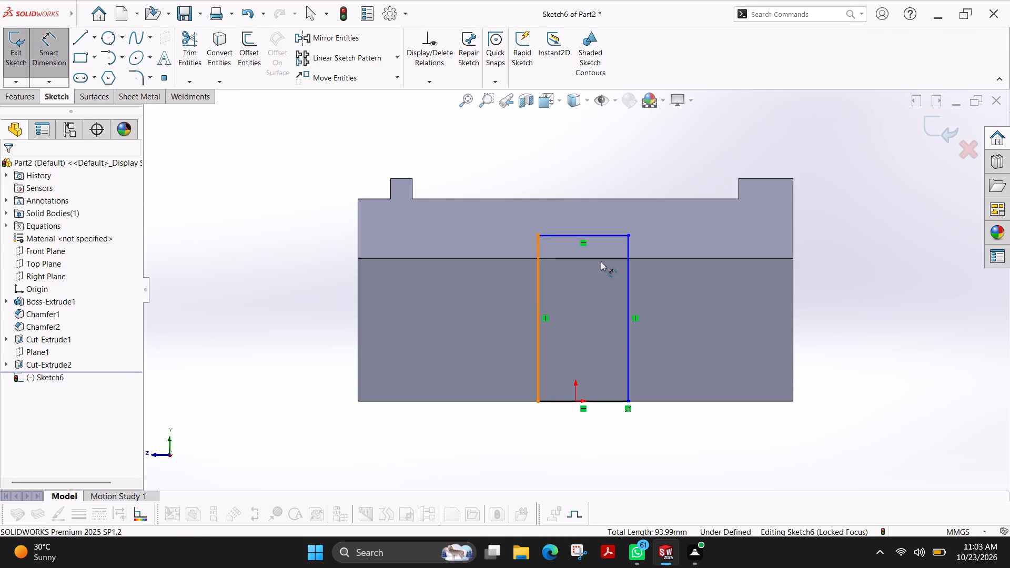
click(599, 234)
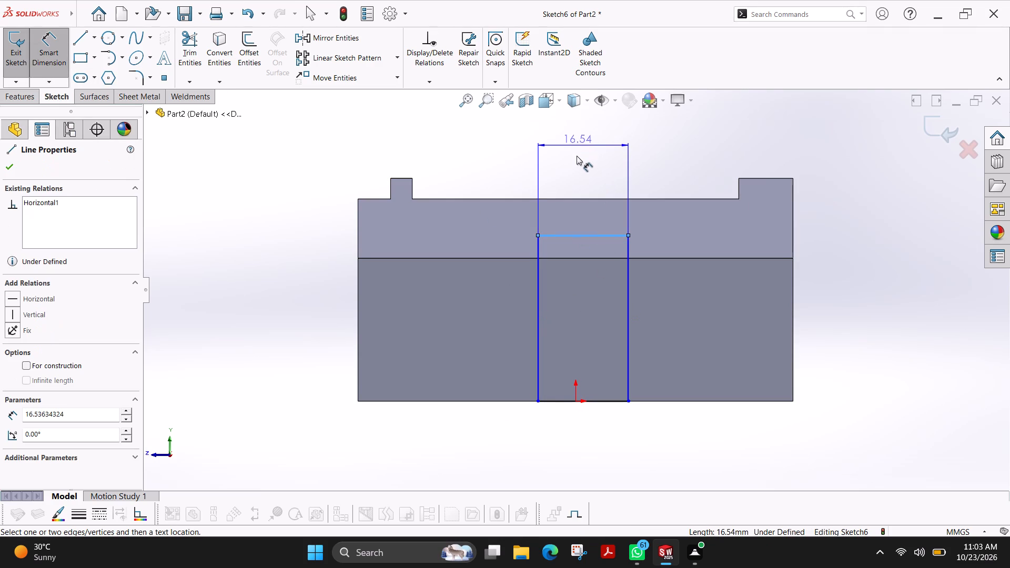
click(575, 165)
text(22)
key(Return)
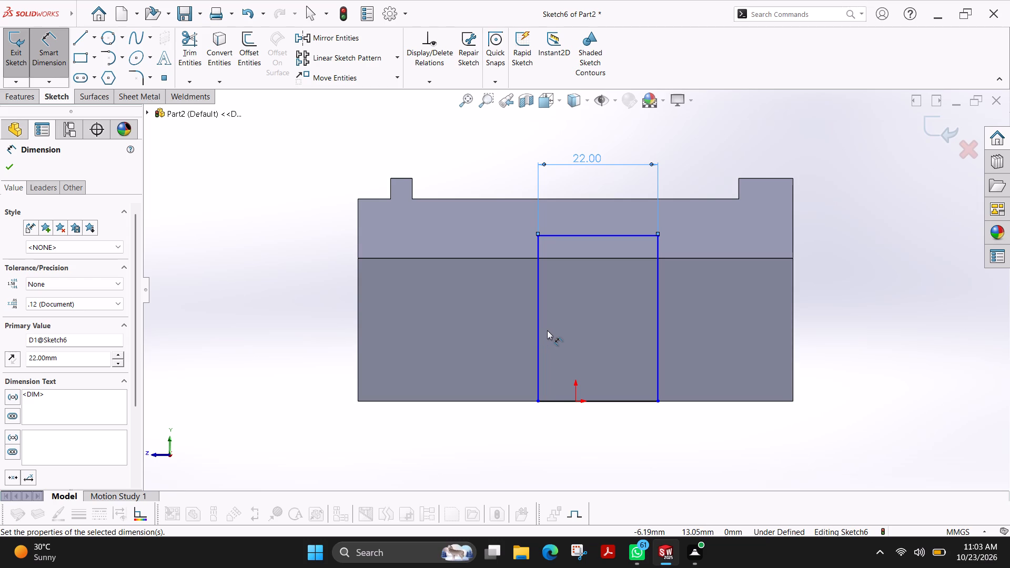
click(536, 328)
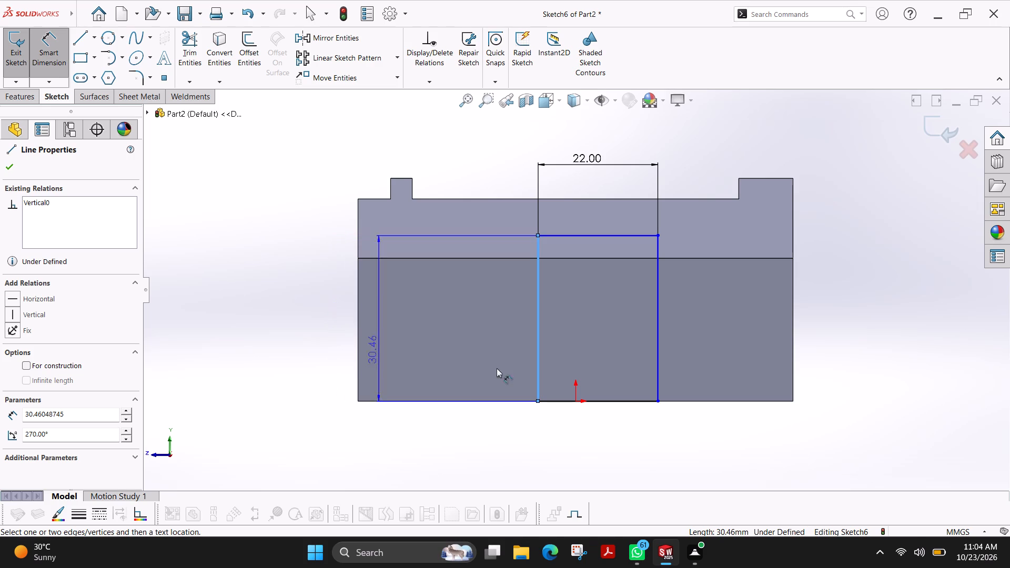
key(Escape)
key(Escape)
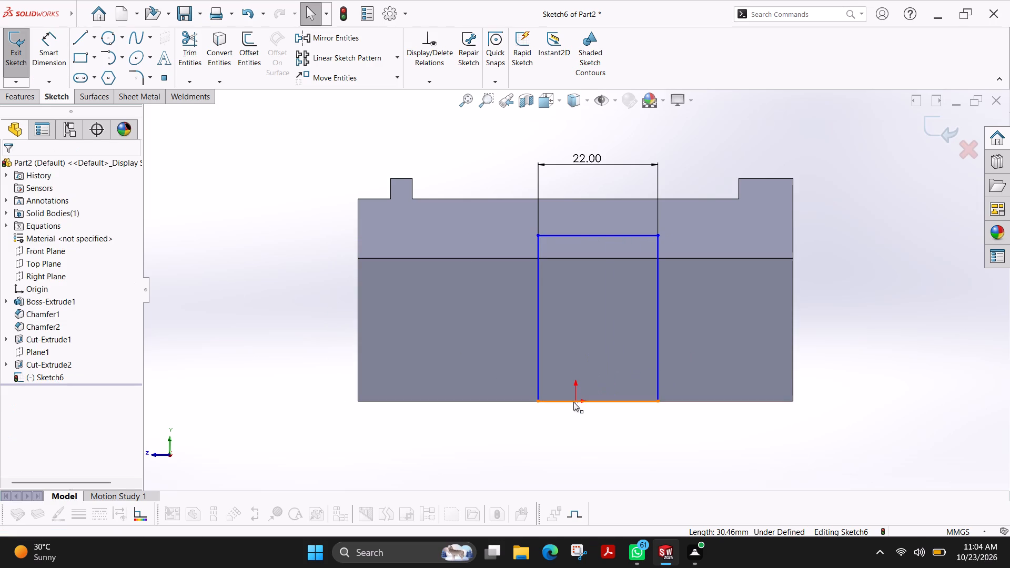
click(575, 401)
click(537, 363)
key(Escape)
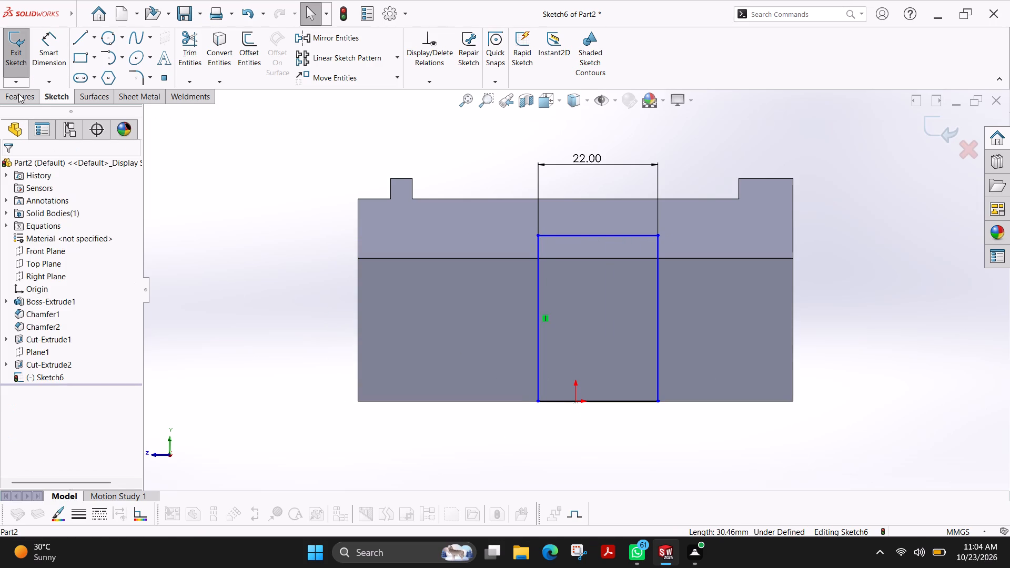
Dimension the distance from the origin to the rectangle's nearer vertical side as 11 mm, centring the rectangle.
click(39, 52)
click(575, 404)
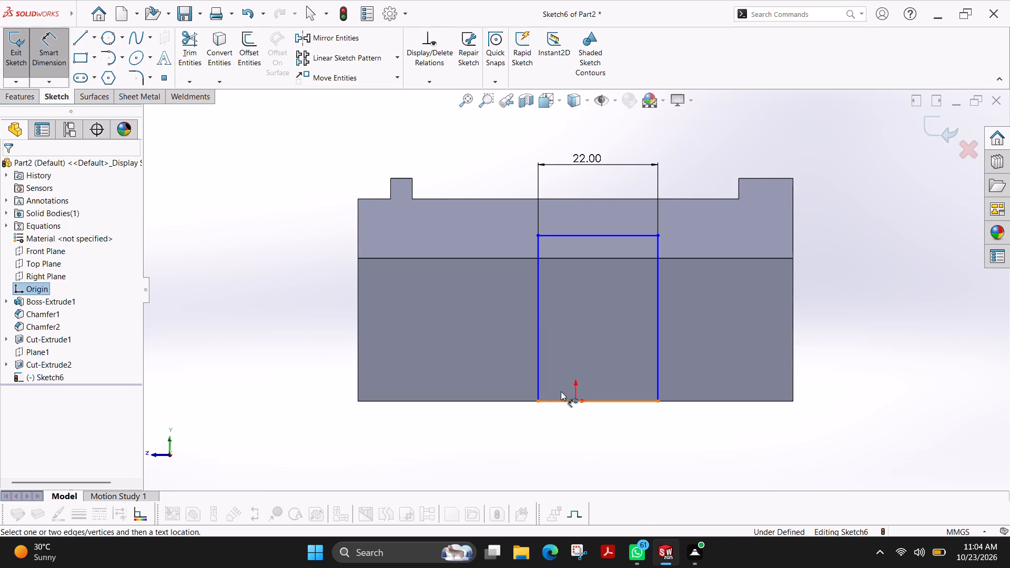
click(540, 382)
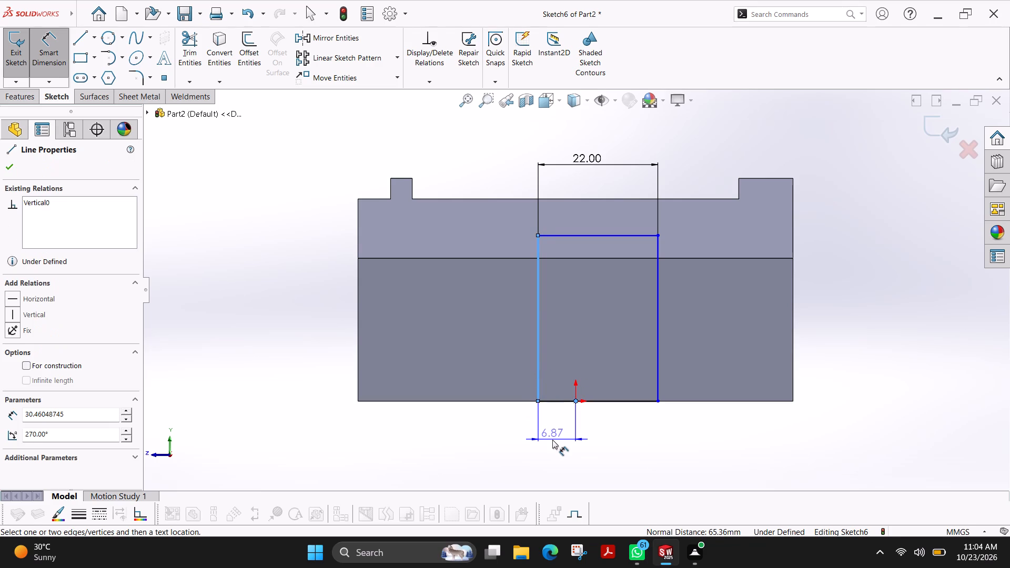
click(552, 440)
text(11)
key(Return)
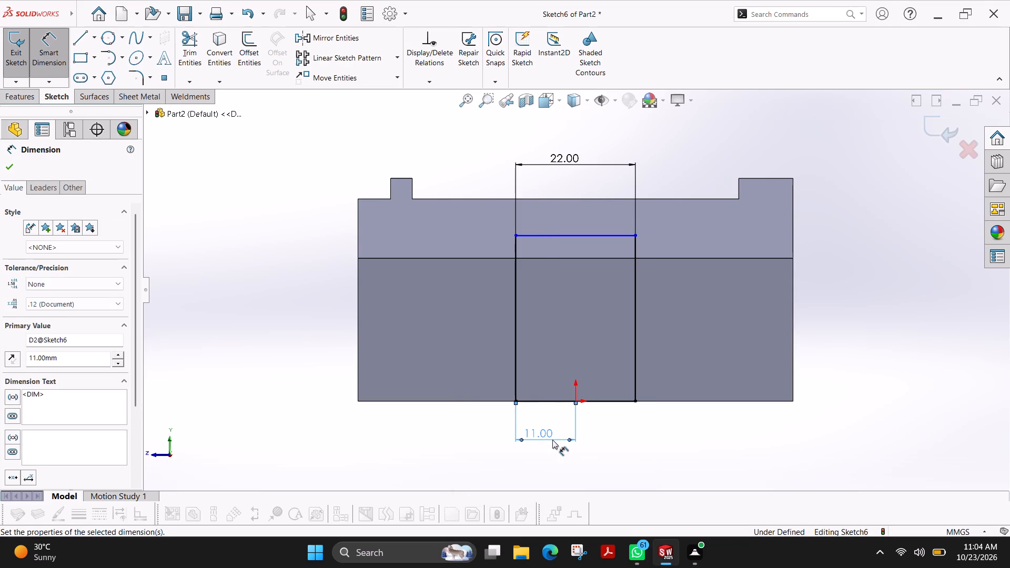
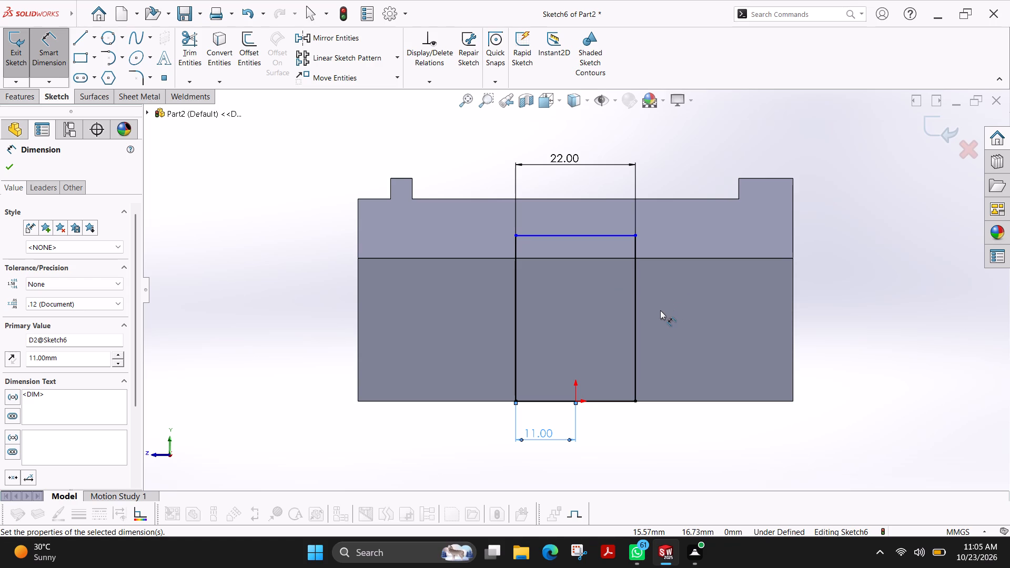
Undo the rectangle and its dimensions on the block's long side face and close the empty sketch.
key(ctrl+z)
key(ctrl+z)
key(ctrl+z)
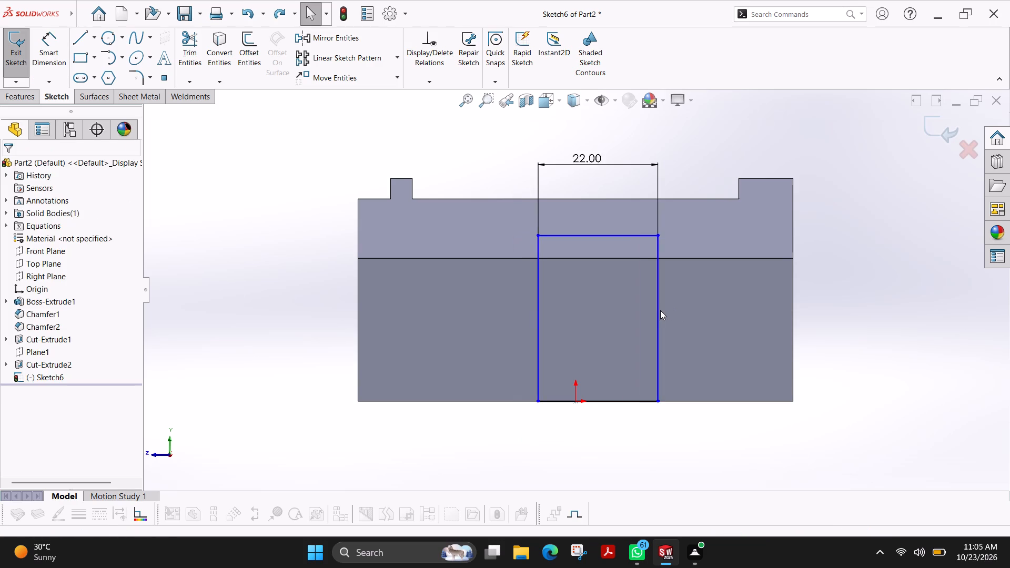
key(ctrl+z)
key(ctrl+z)
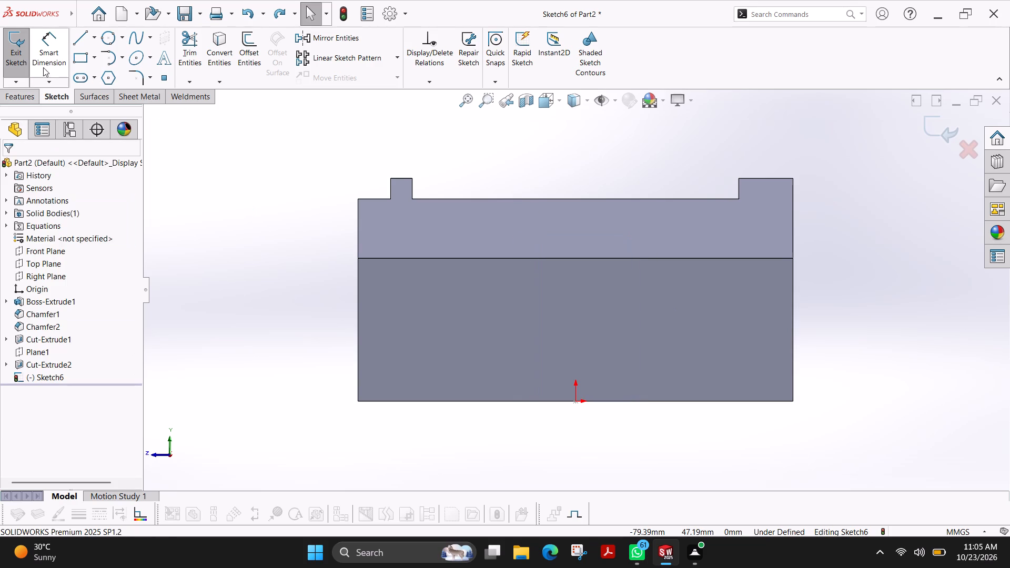
click(18, 56)
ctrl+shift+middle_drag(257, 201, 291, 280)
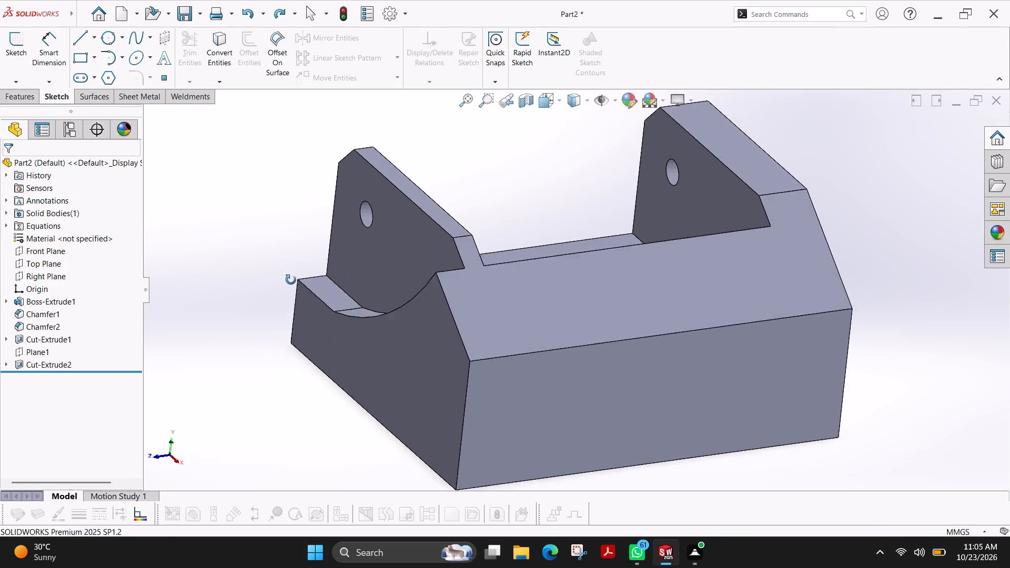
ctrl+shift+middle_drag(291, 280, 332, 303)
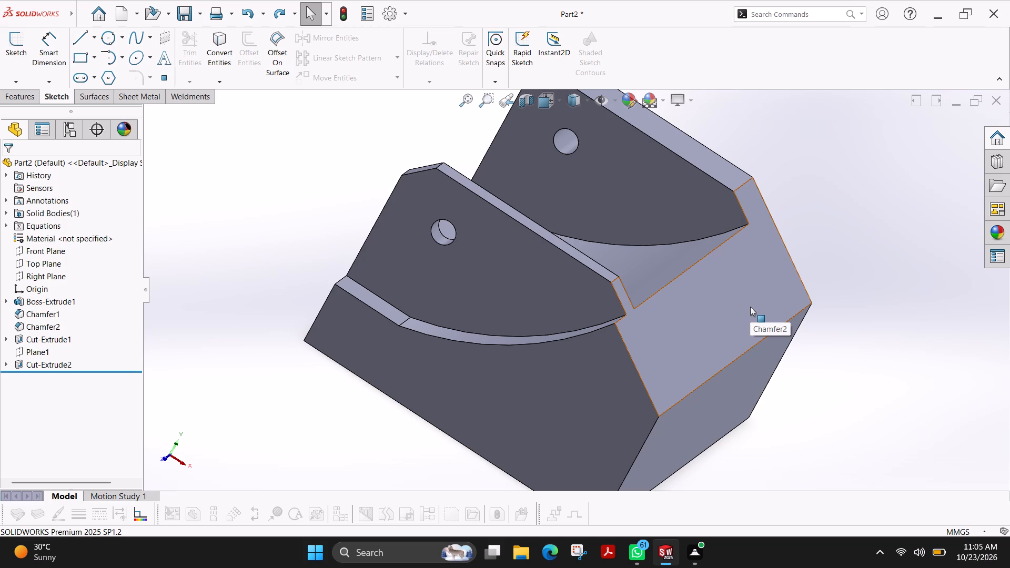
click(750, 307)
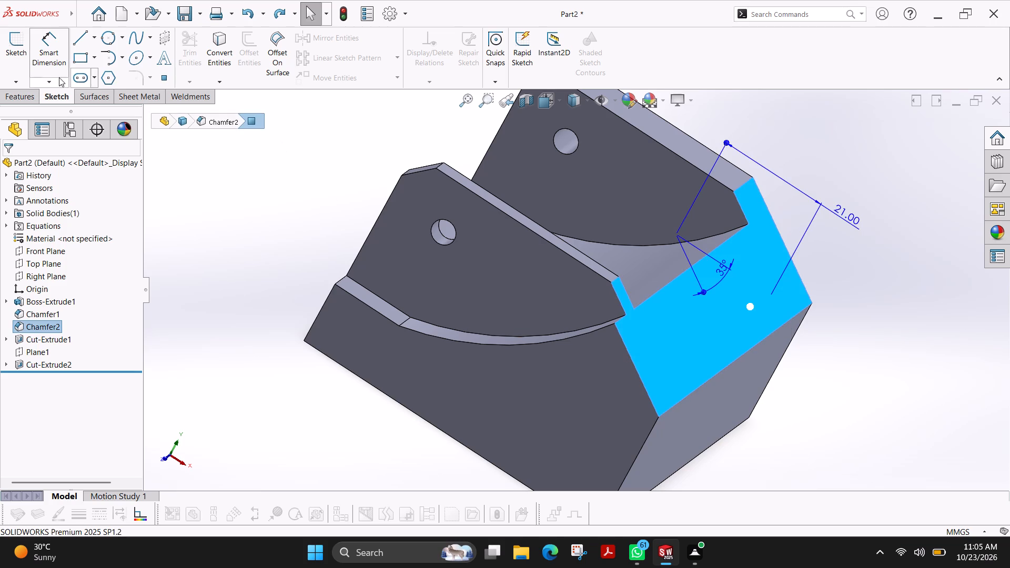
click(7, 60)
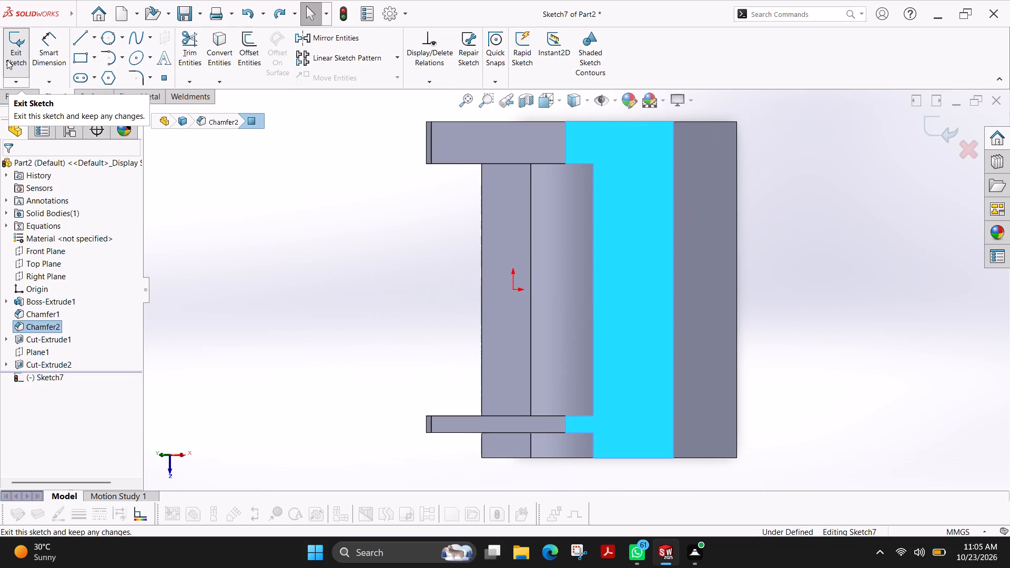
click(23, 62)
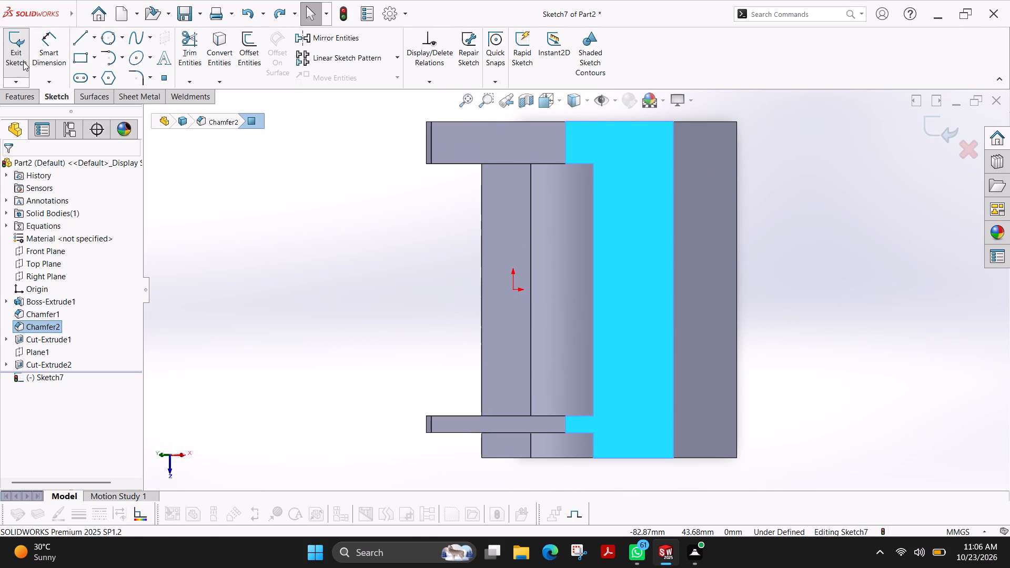
Sketch a corner rectangle about 5 by 32 mm on the block's flat top face, starting on its long outer edge.
ctrl+shift+middle_drag(214, 226, 255, 217)
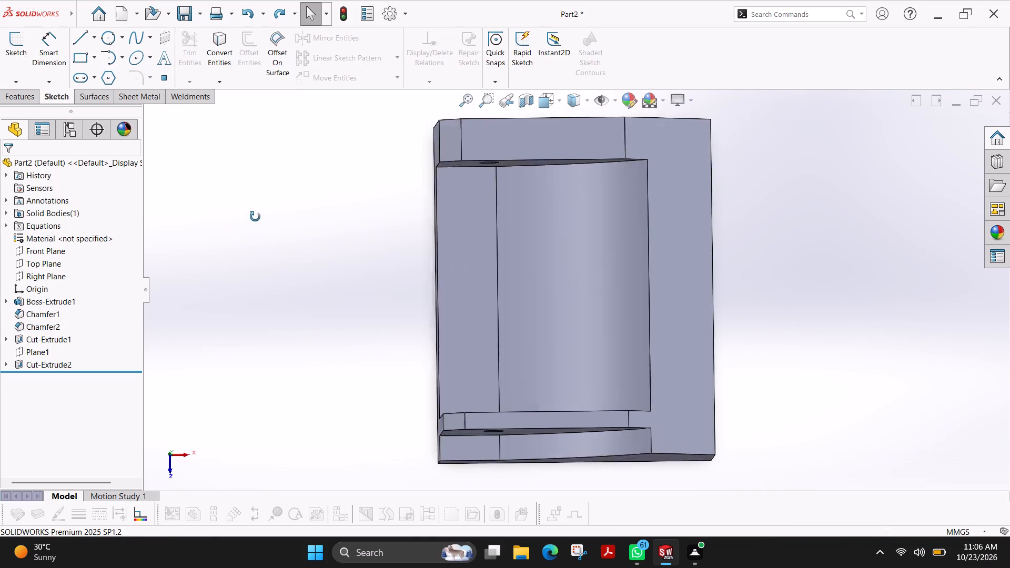
ctrl+shift+middle_drag(255, 217, 263, 205)
click(597, 128)
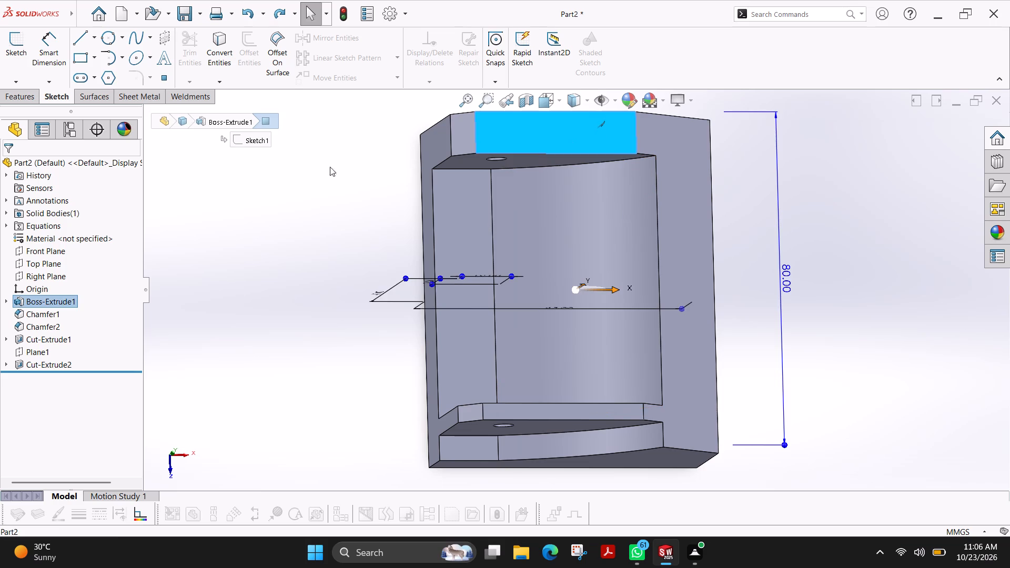
click(13, 54)
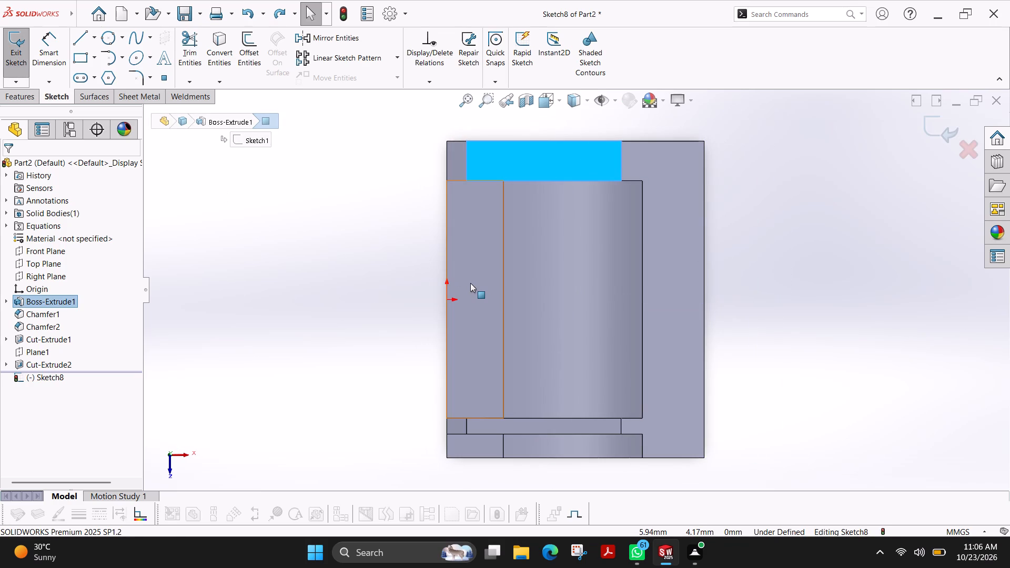
key(Escape)
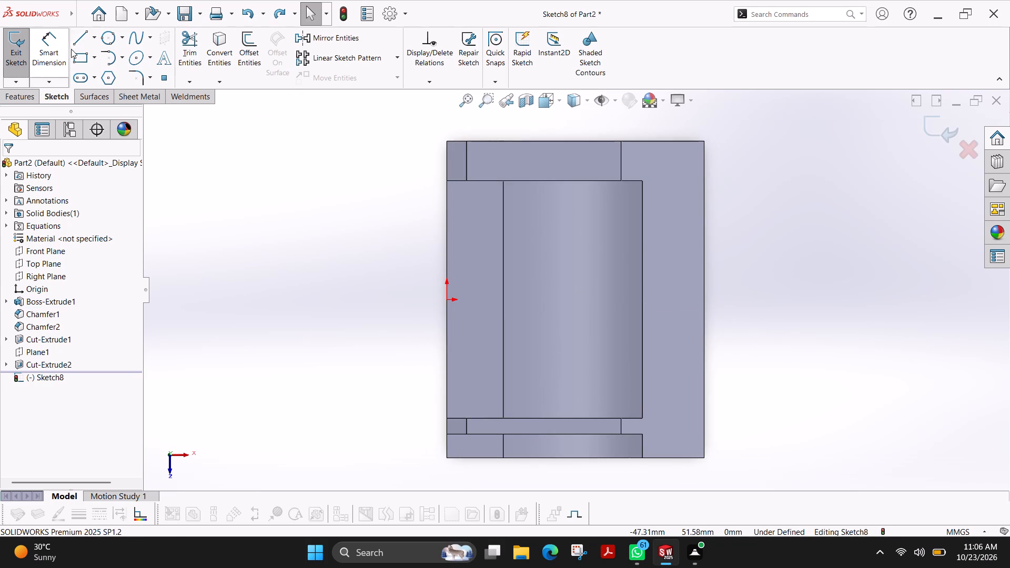
click(78, 57)
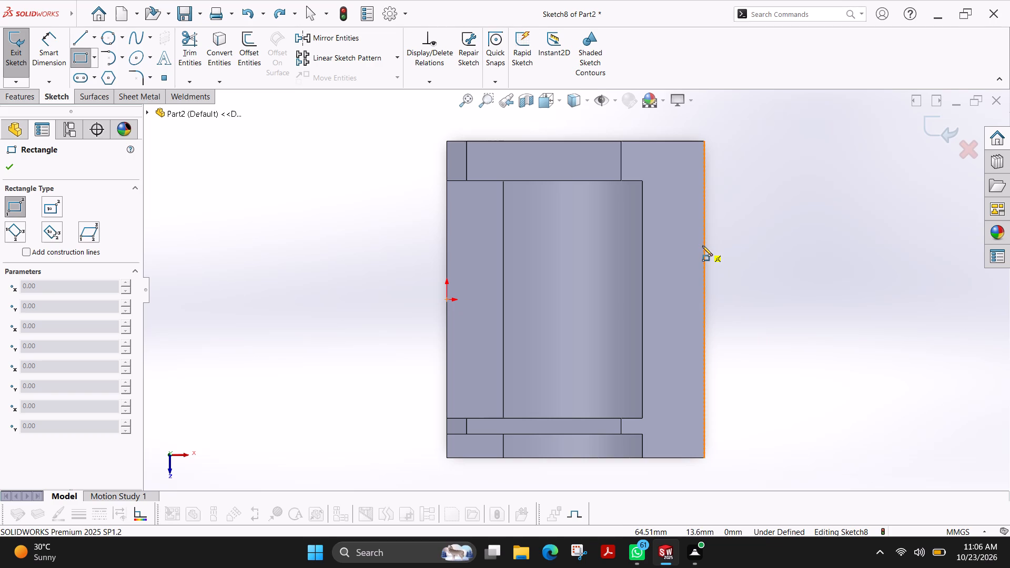
click(702, 247)
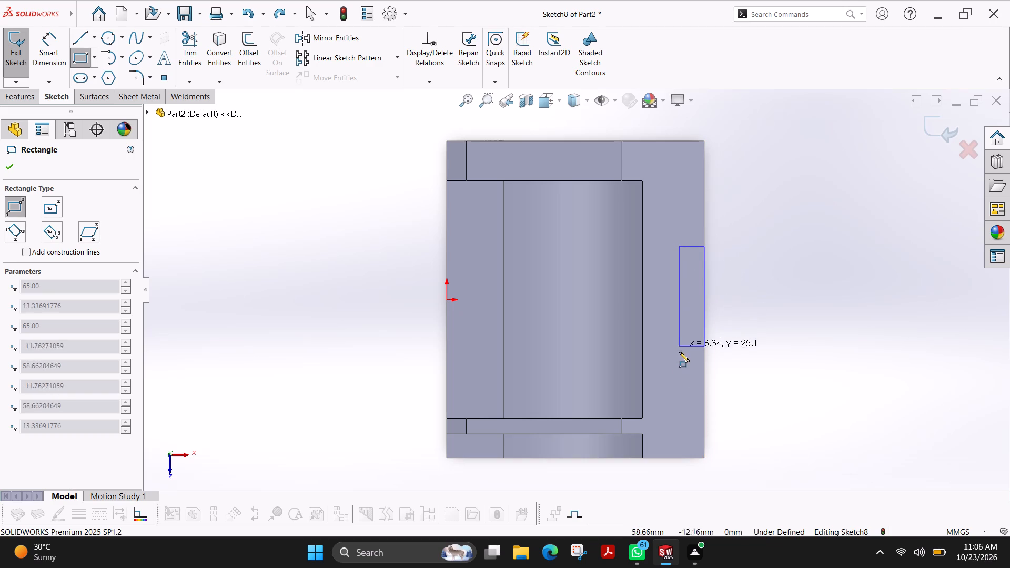
click(683, 375)
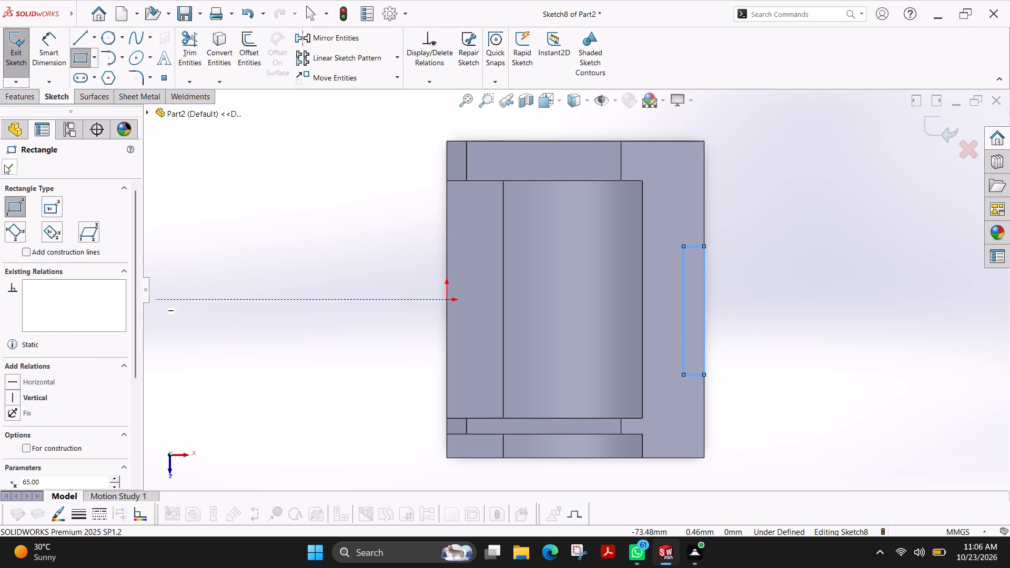
click(7, 166)
Sketch a horizontal line from the origin through the rectangle to beyond the block's outer edge.
click(88, 39)
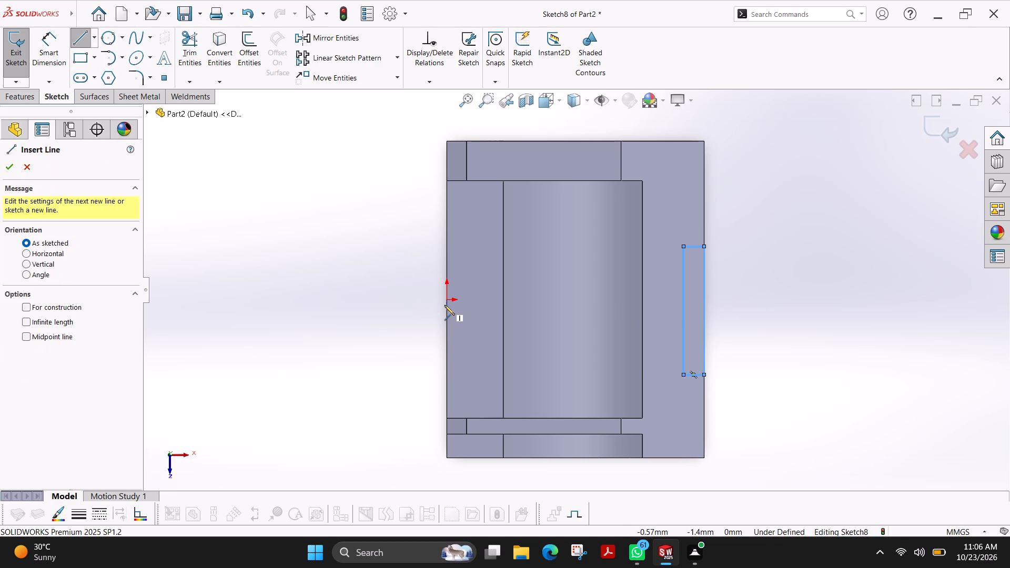
click(445, 299)
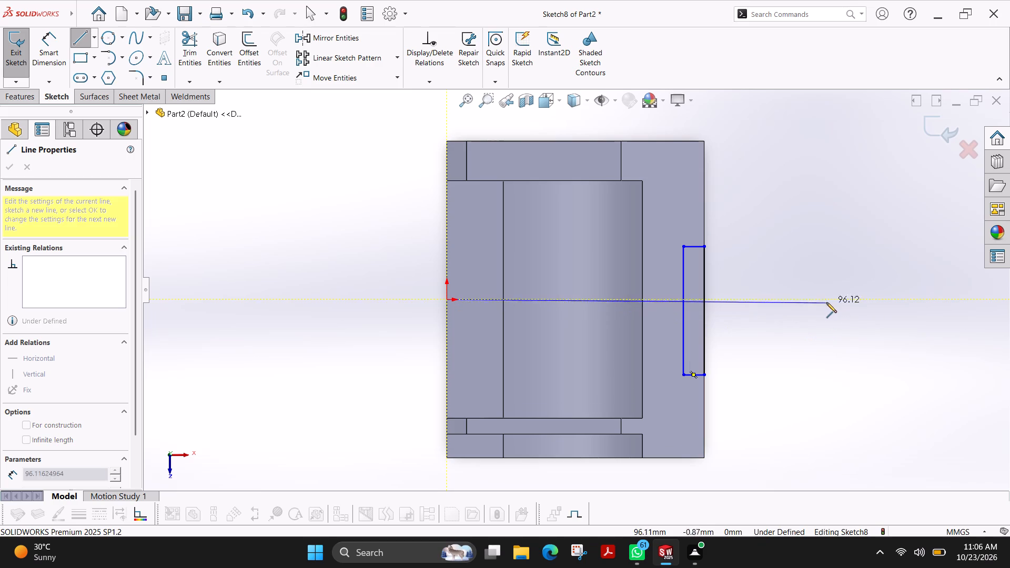
click(819, 299)
key(Escape)
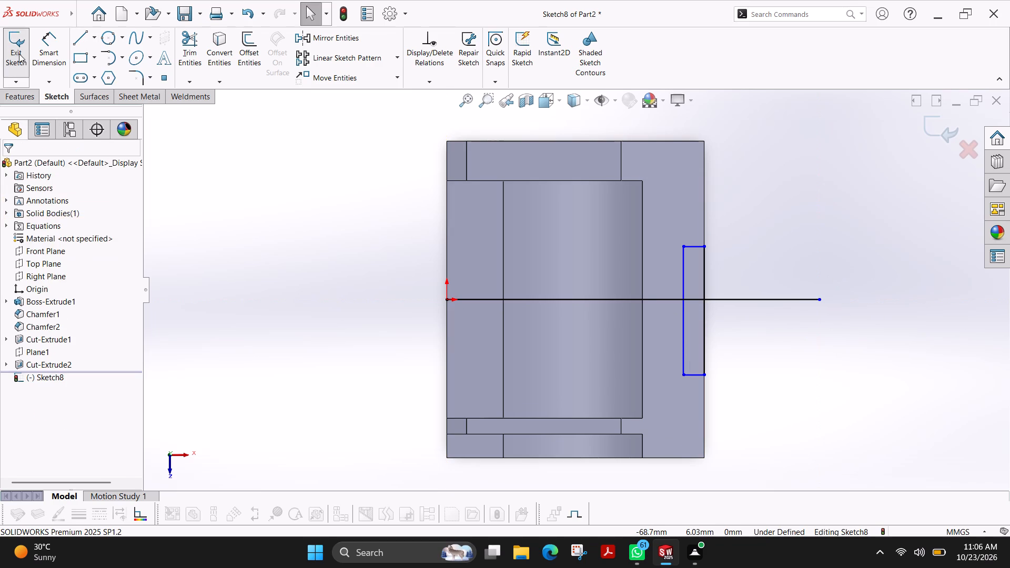
Dimension the rectangle's long side as 22 mm.
click(47, 45)
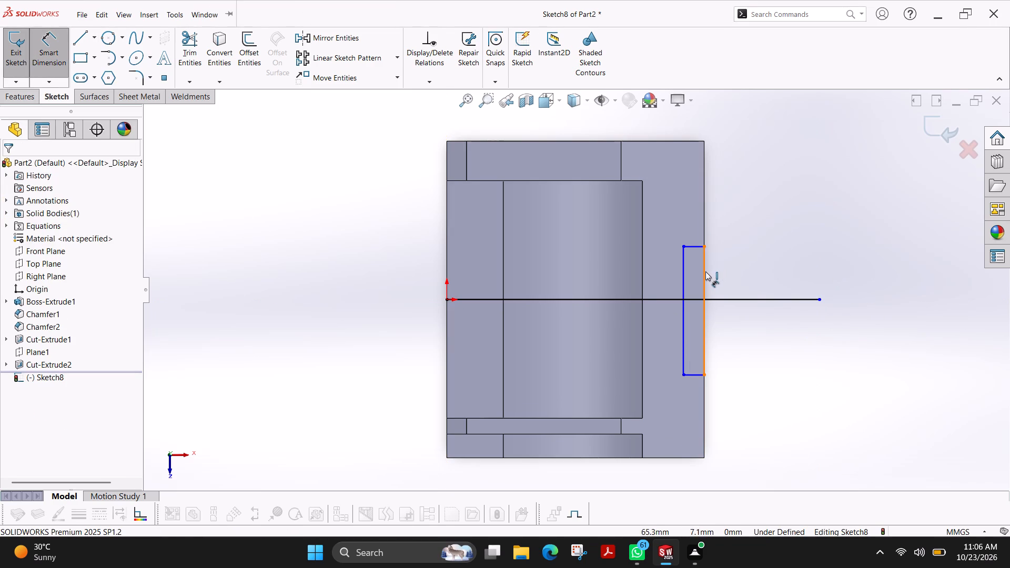
click(705, 271)
click(791, 202)
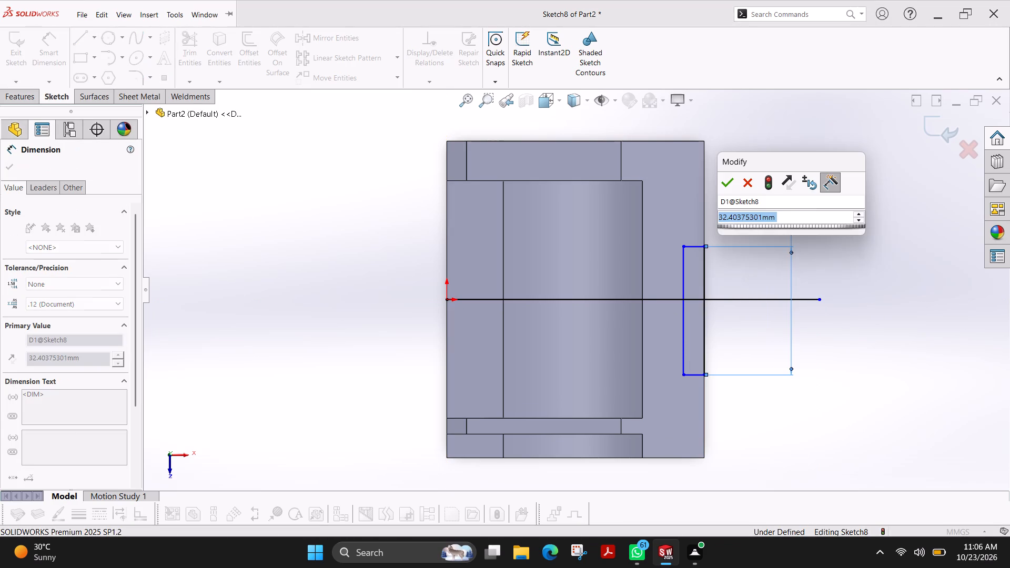
text(22)
key(Return)
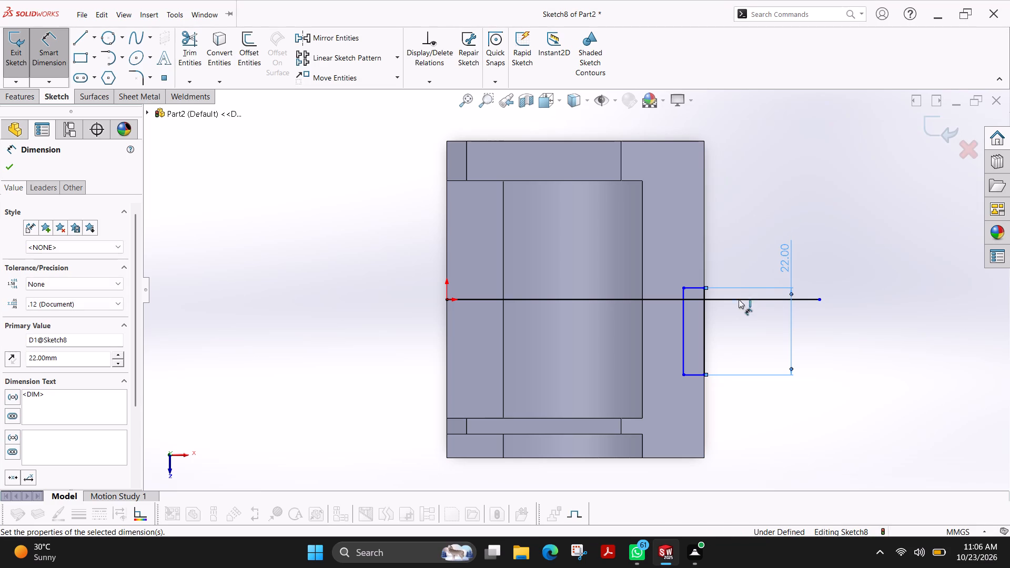
Dimension the distance from the horizontal line to one short side of the rectangle as 11 mm.
click(733, 300)
click(696, 287)
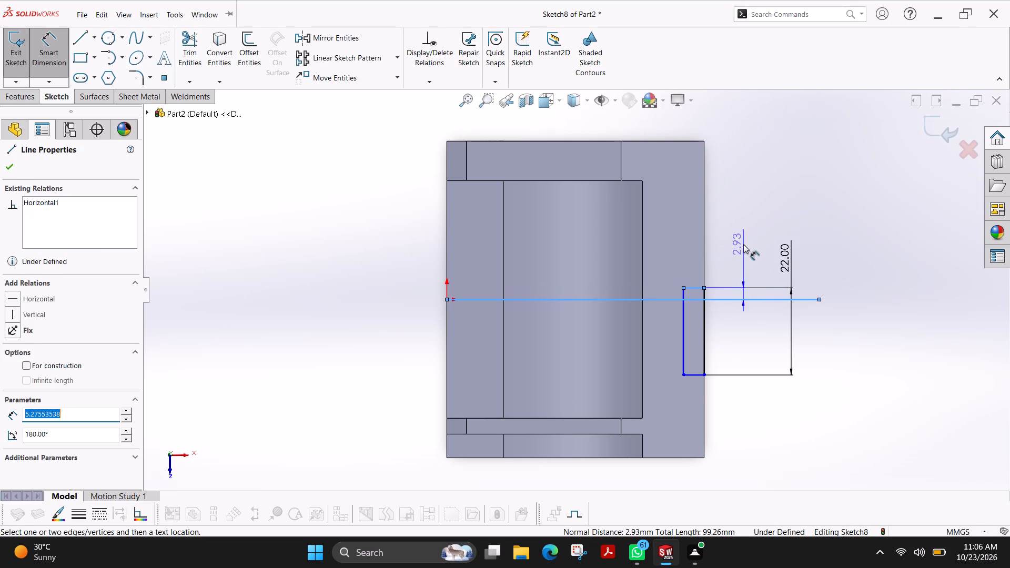
click(743, 244)
text(11)
key(Return)
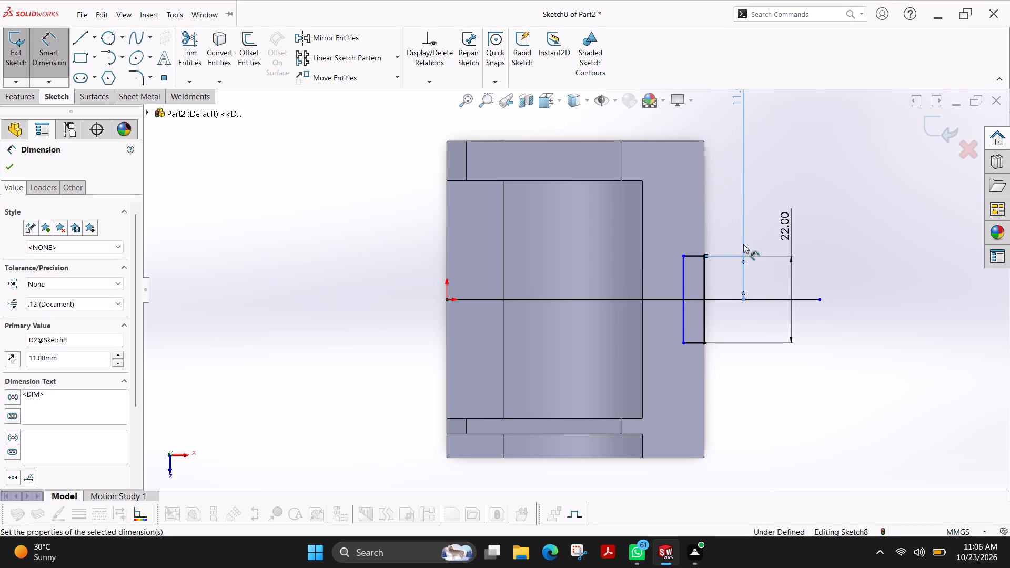
Dimension the distance between the rectangle's two long sides as 5 mm.
click(682, 283)
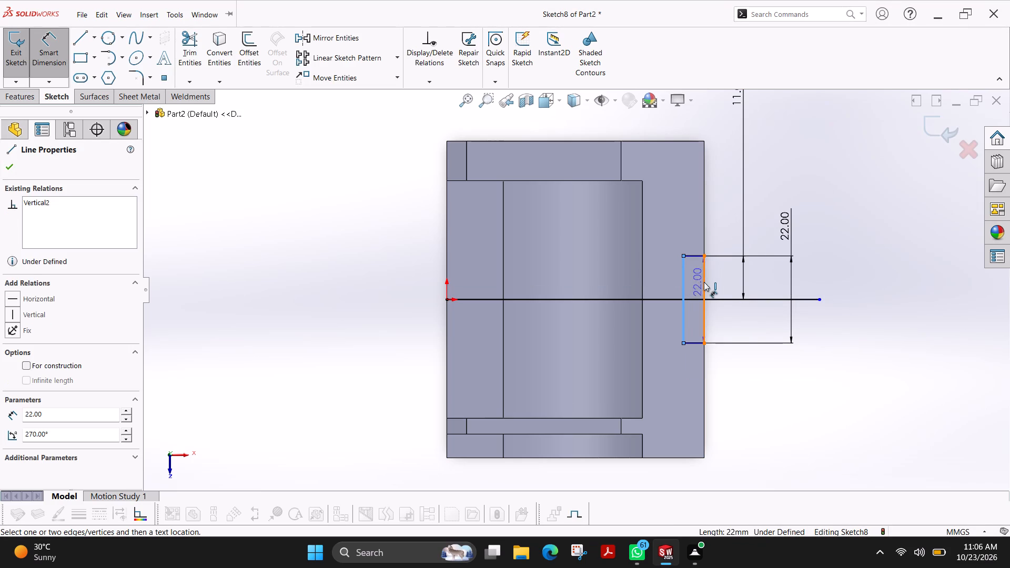
click(704, 282)
click(754, 396)
key(5)
key(Return)
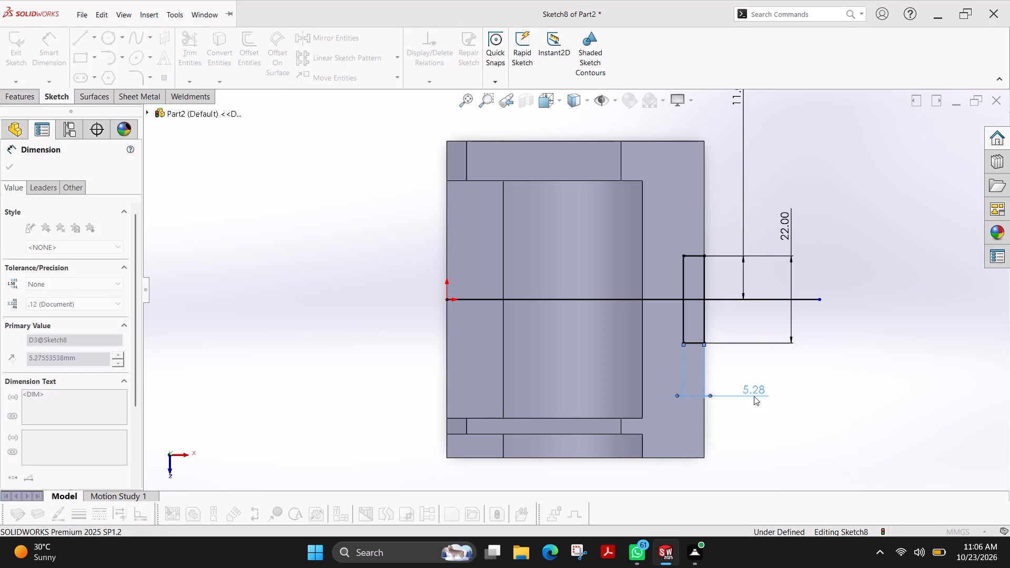
click(7, 164)
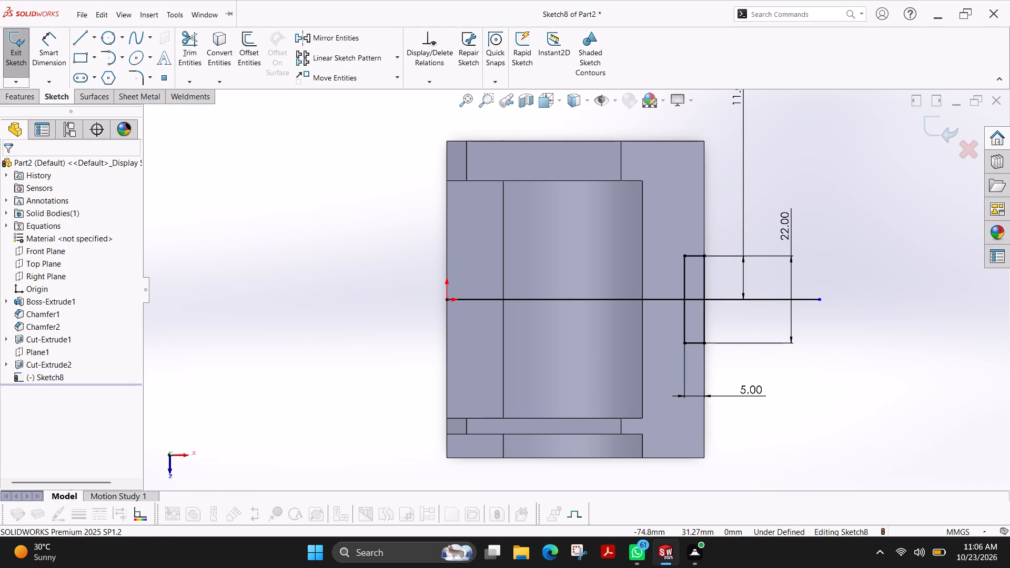
Cut-extrude the 22 by 5 mm rectangle contour through the block with a blind depth of 210 mm.
click(37, 99)
click(187, 35)
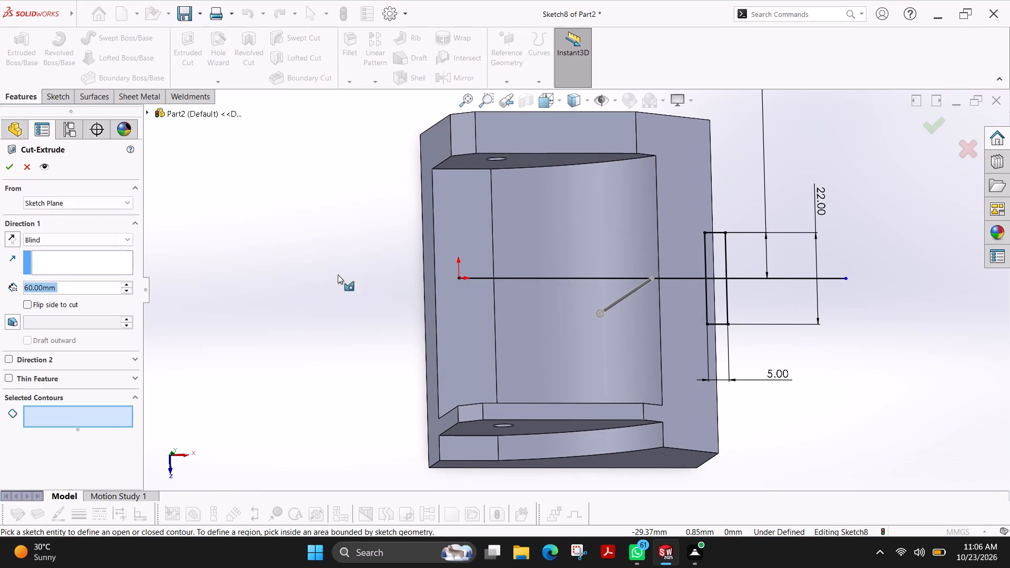
click(125, 282)
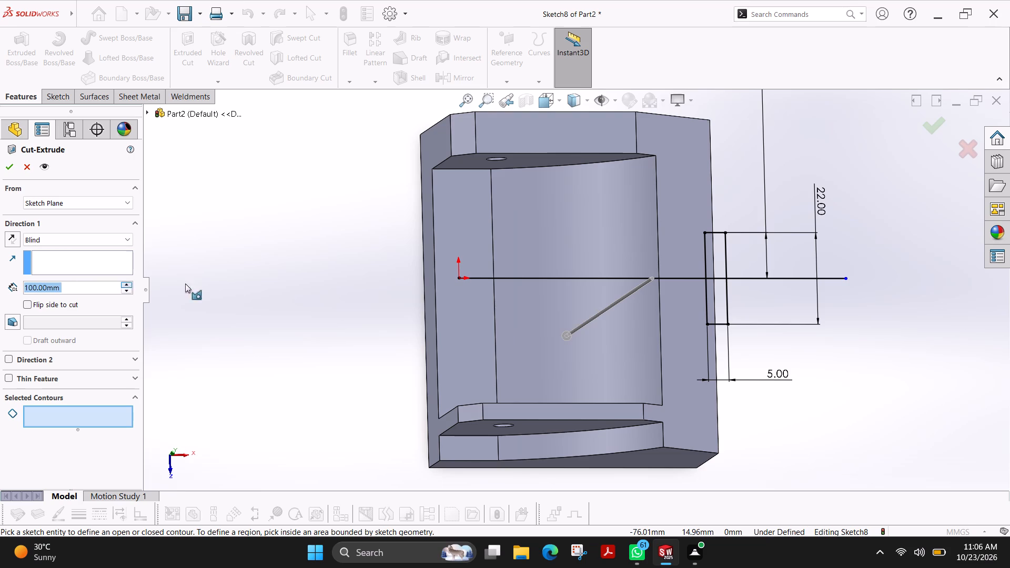
click(724, 304)
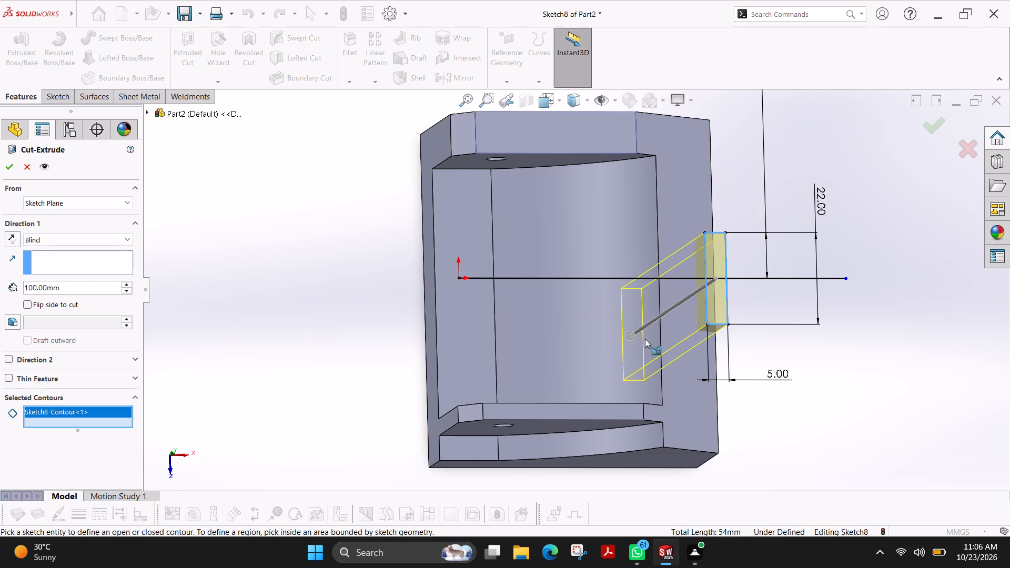
click(129, 286)
click(7, 167)
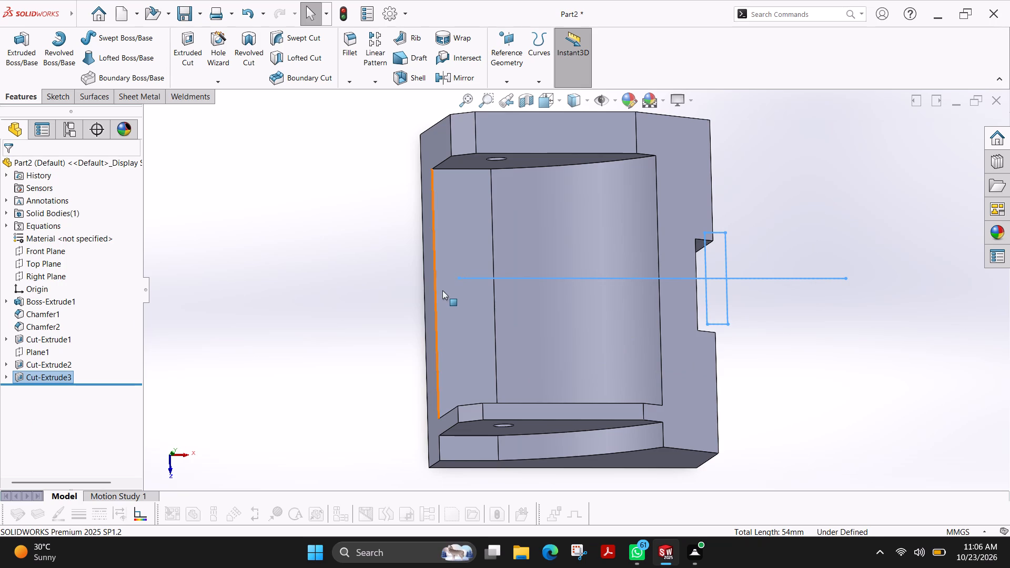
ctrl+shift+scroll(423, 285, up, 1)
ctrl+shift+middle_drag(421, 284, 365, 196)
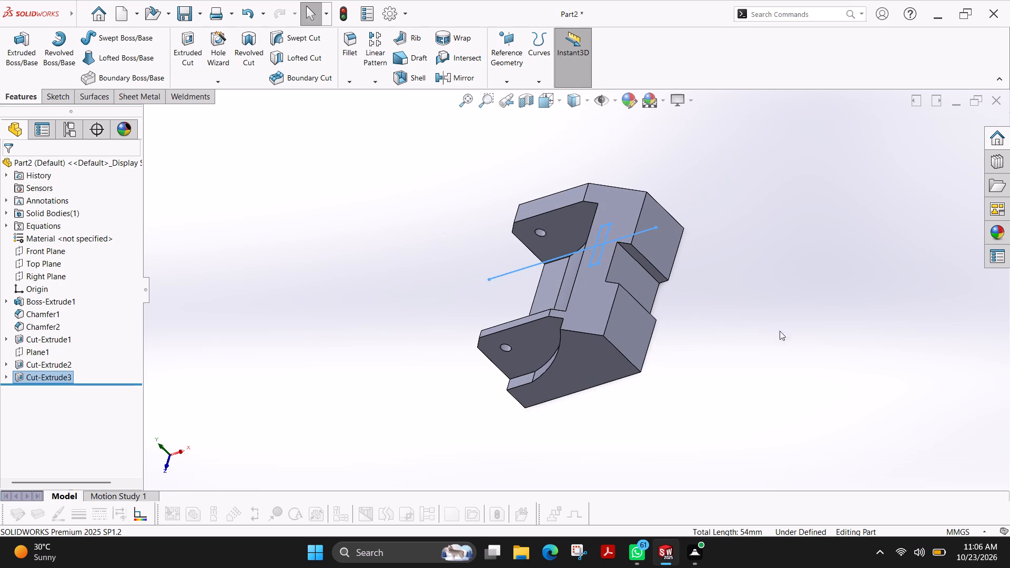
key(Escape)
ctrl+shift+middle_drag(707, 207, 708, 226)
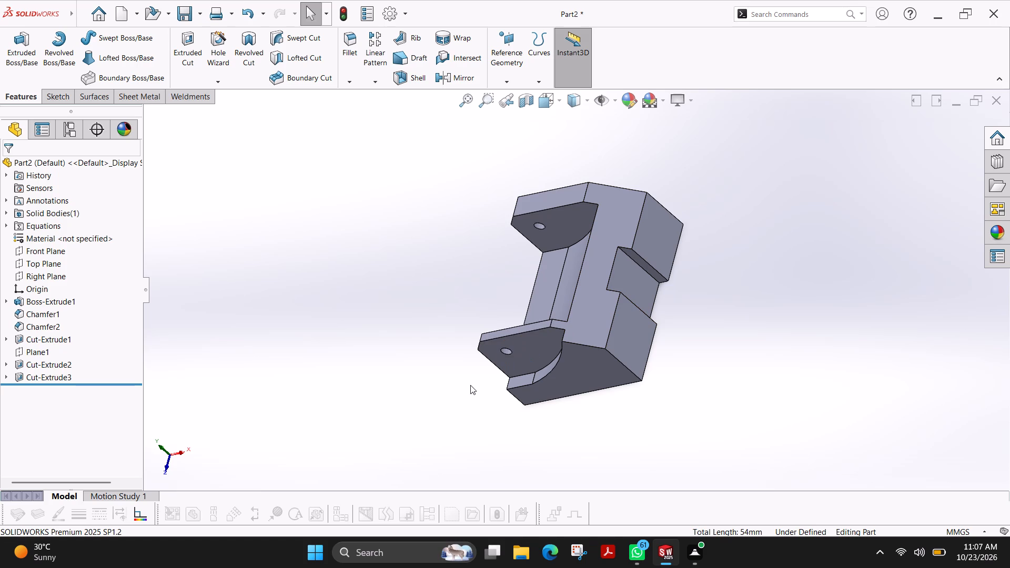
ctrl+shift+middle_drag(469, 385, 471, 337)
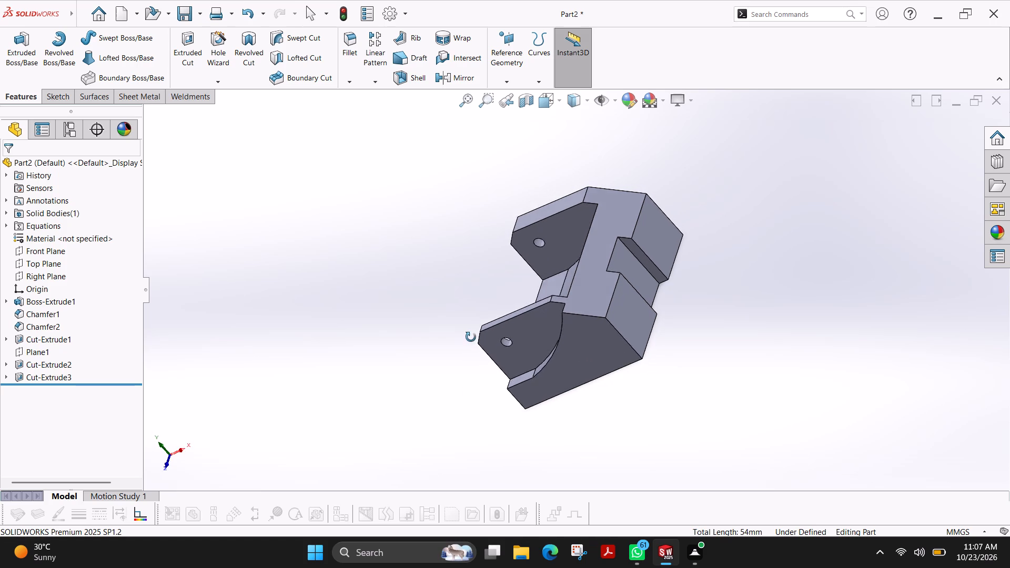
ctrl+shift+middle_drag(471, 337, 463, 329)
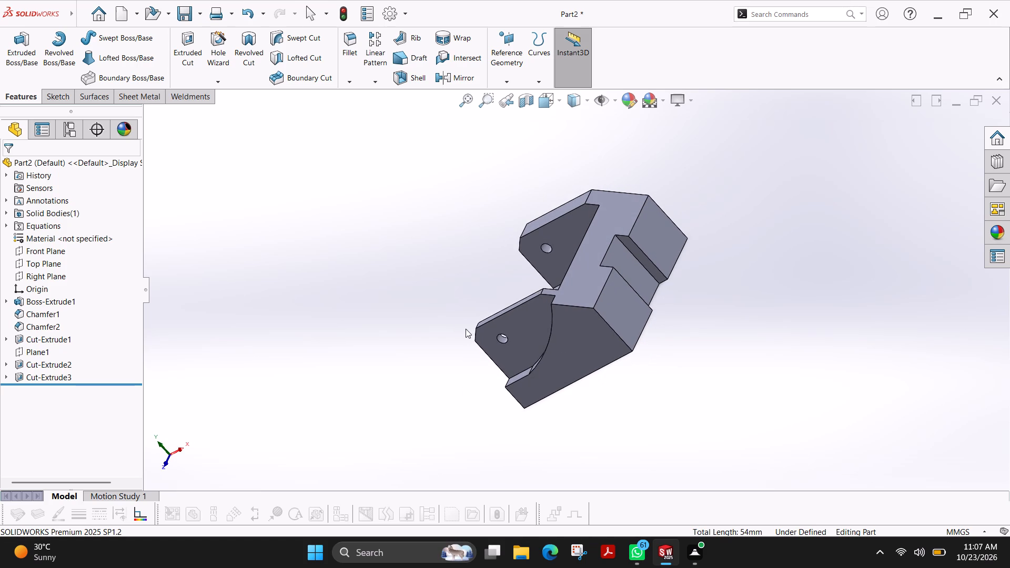
Edit the block's base profile sketch, dimension the hole circle's diameter as 10 mm, and exit the sketch.
click(545, 253)
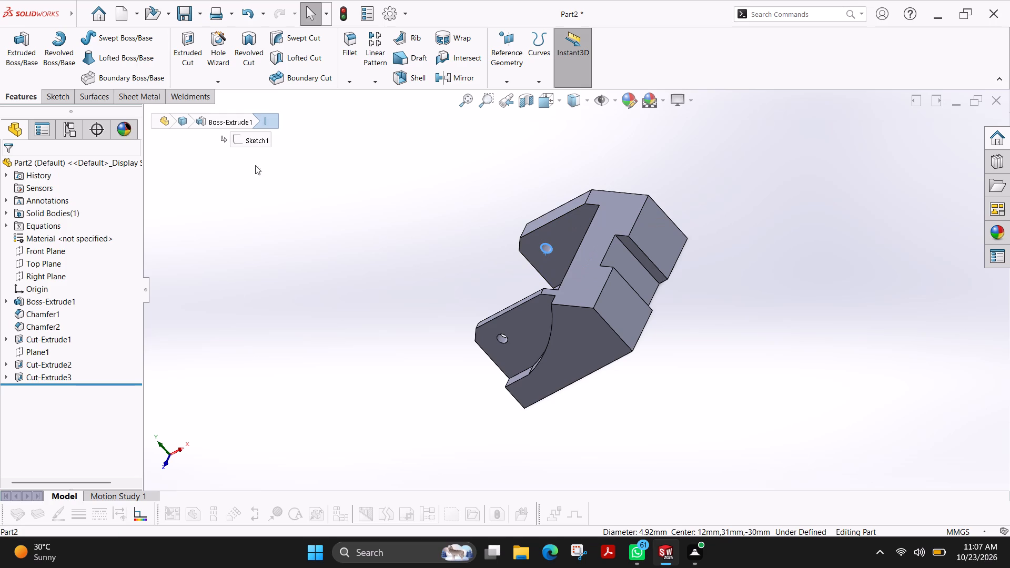
click(246, 141)
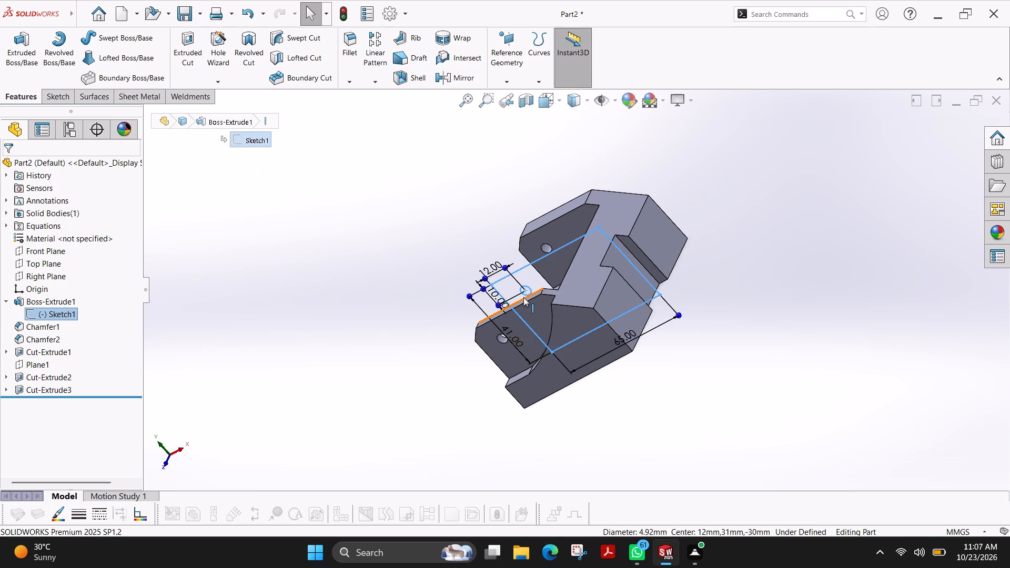
click(52, 102)
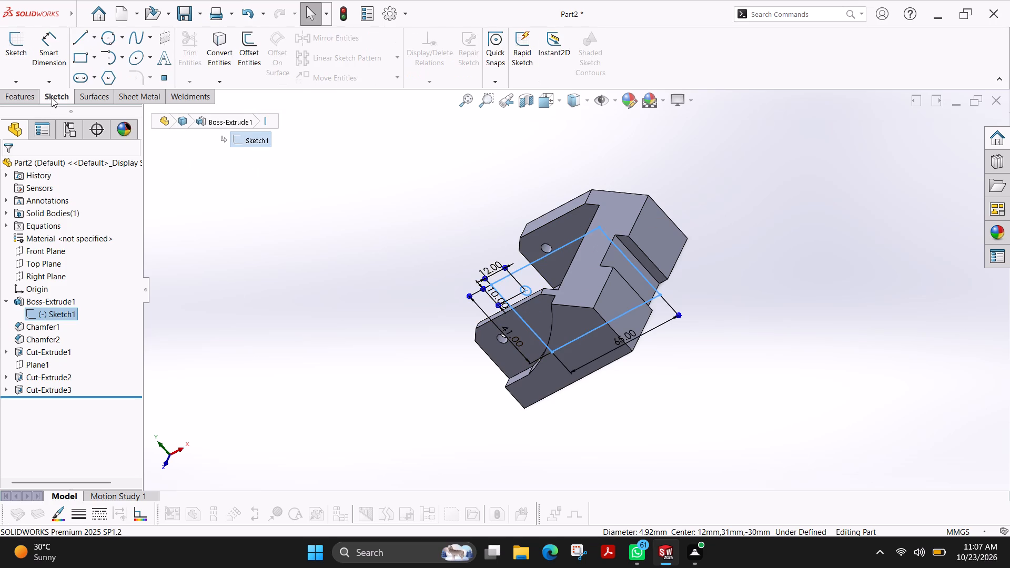
click(15, 45)
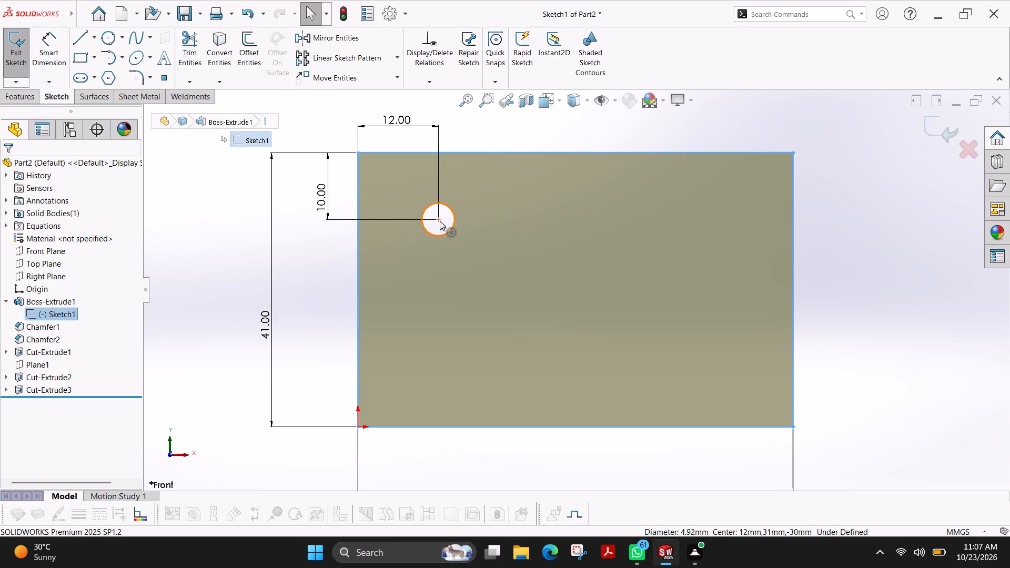
click(50, 43)
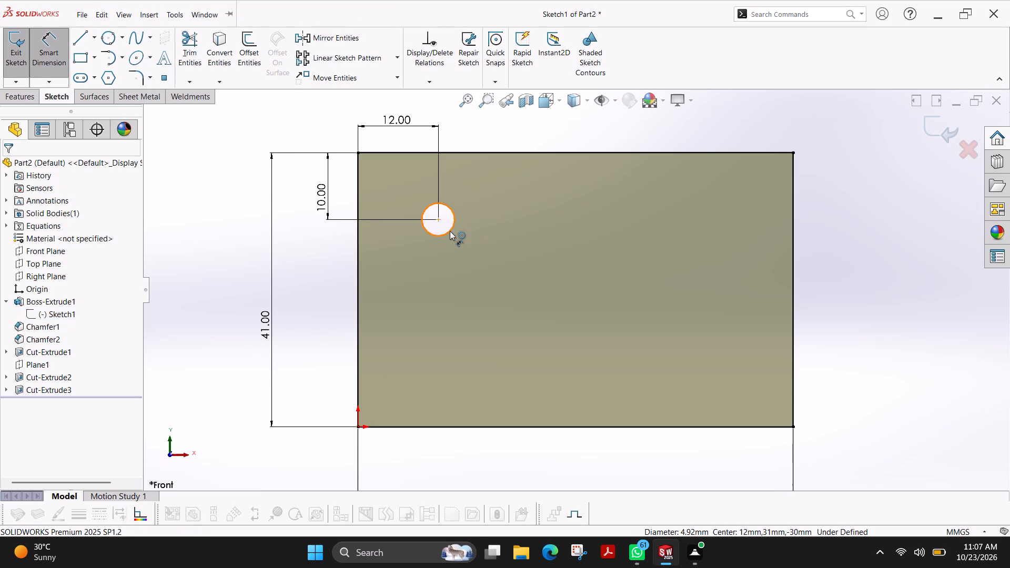
click(447, 230)
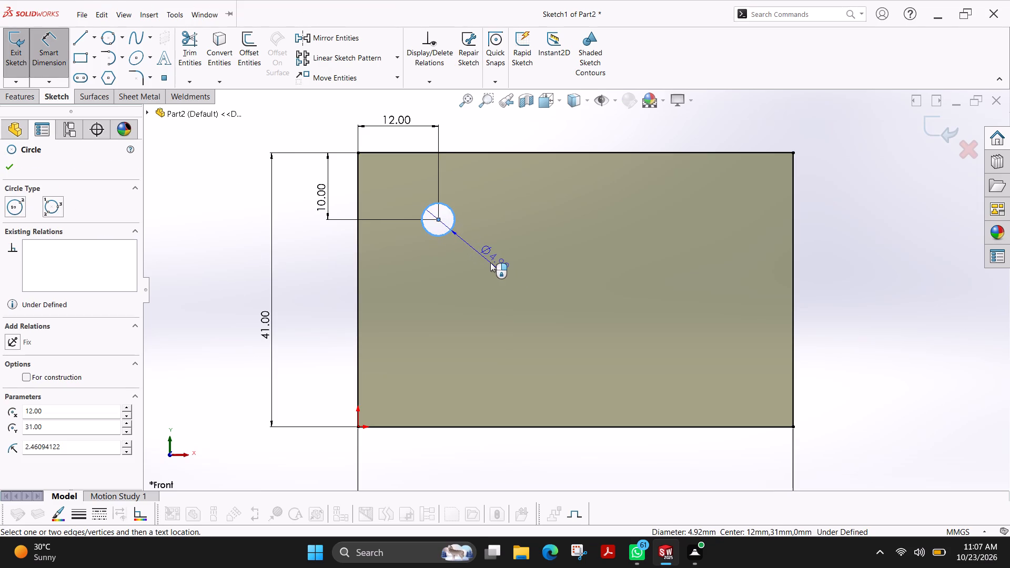
click(490, 262)
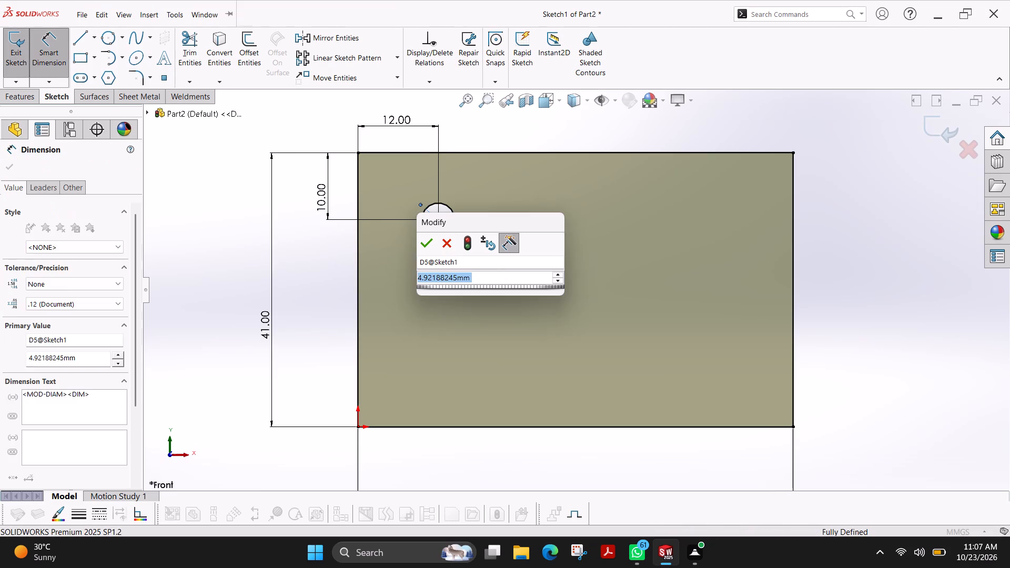
text(10)
key(Return)
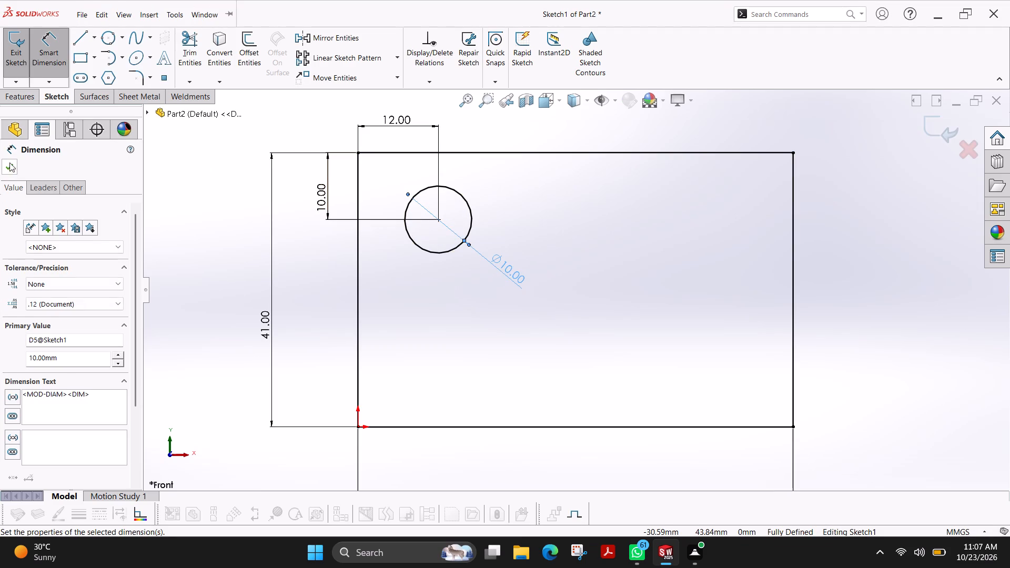
click(14, 165)
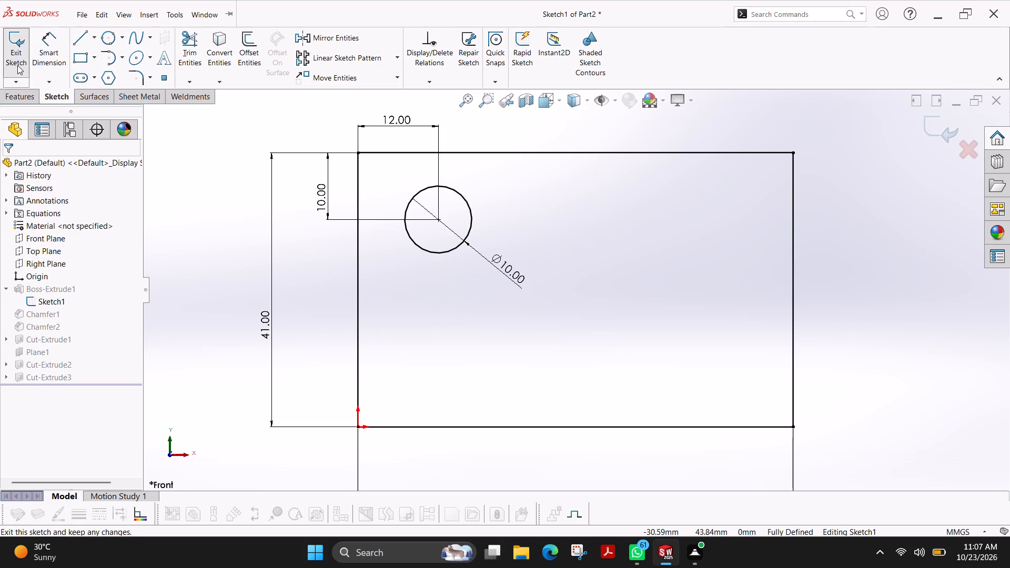
click(17, 65)
Orient the finished part to the isometric view.
ctrl+scroll(395, 279, up, 1)
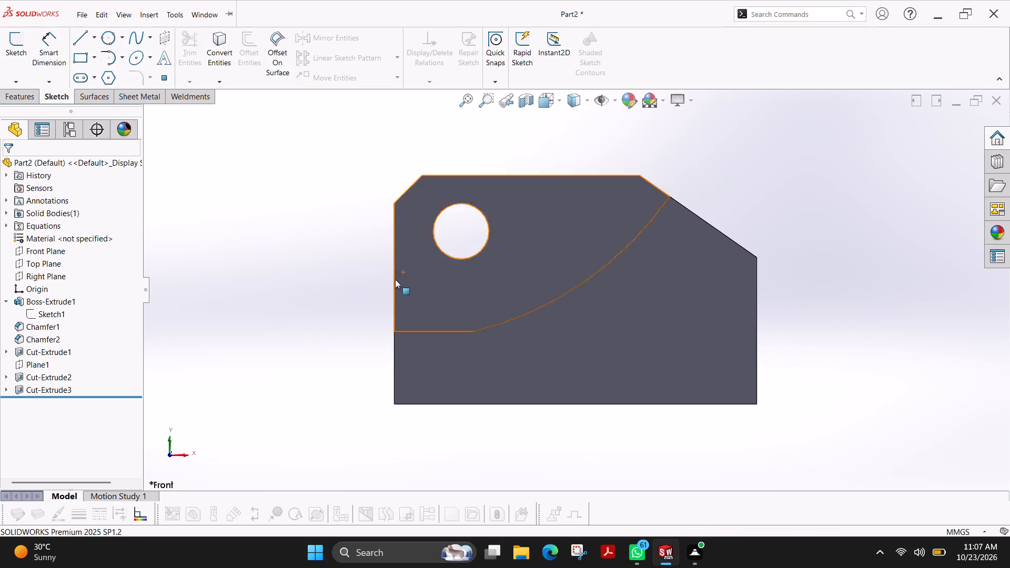
ctrl+scroll(395, 279, up, 1)
scroll(355, 244, up, 2)
ctrl+shift+middle_drag(371, 244, 356, 293)
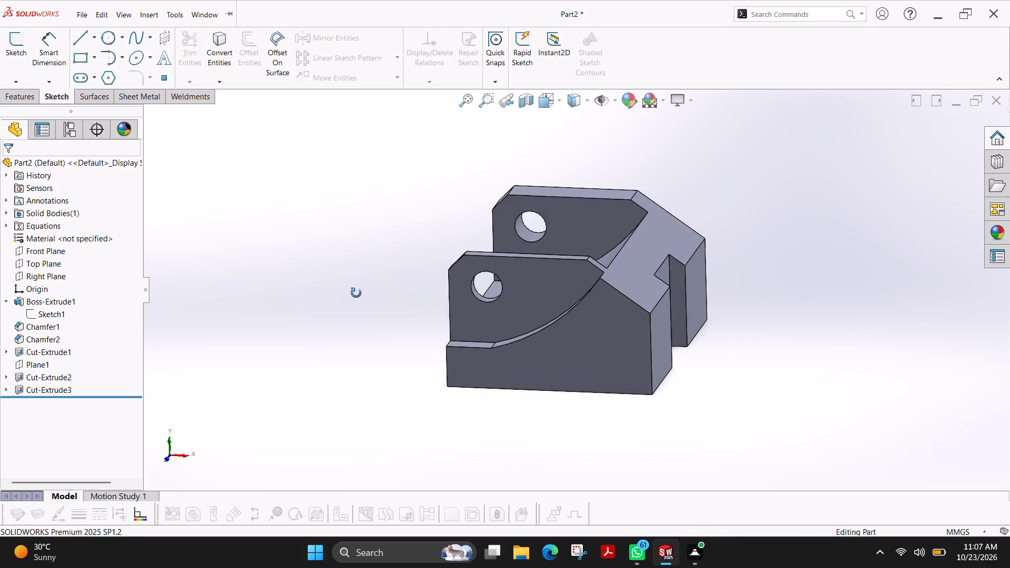
ctrl+shift+middle_drag(356, 293, 342, 320)
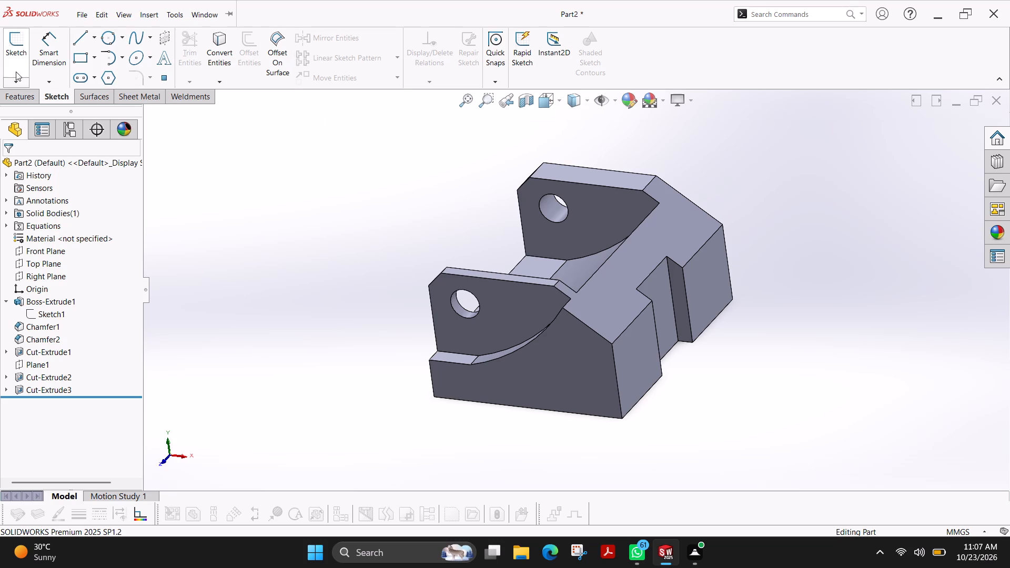
click(561, 106)
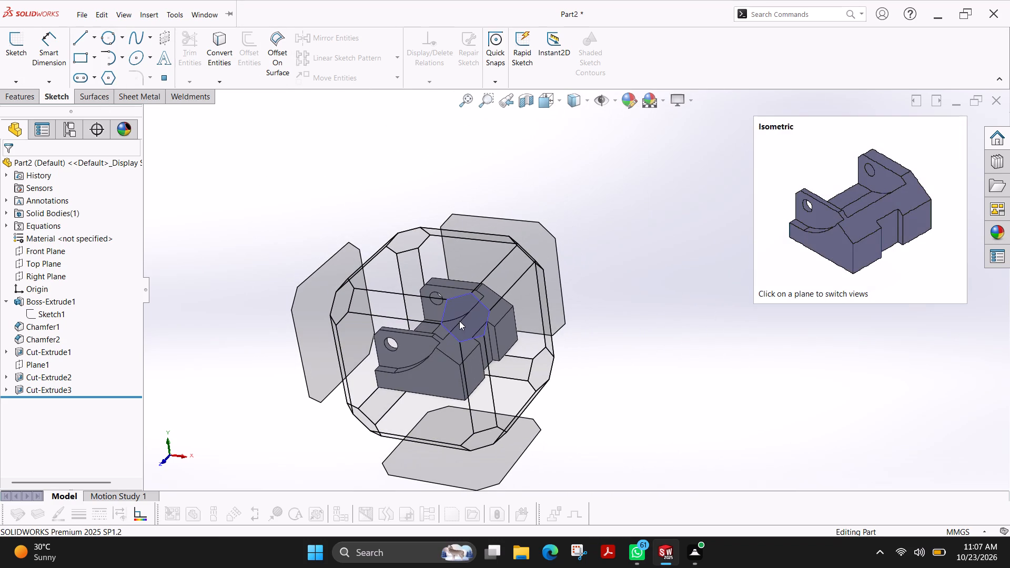
click(459, 321)
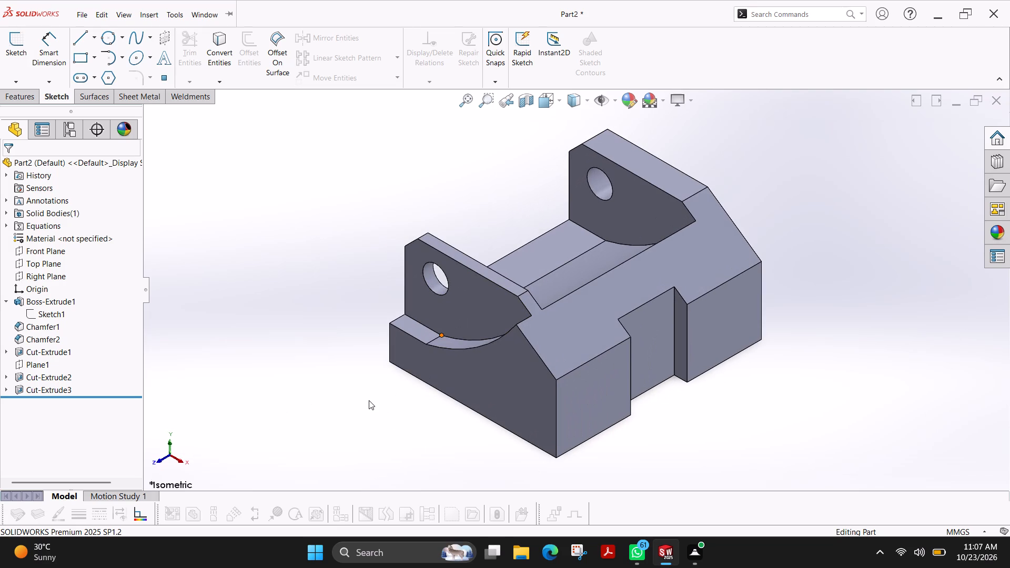
Save the part as fujiPart79 in the solidworks folder inside fuji drawing file on the Desktop.
key(ctrl+s)
click(139, 39)
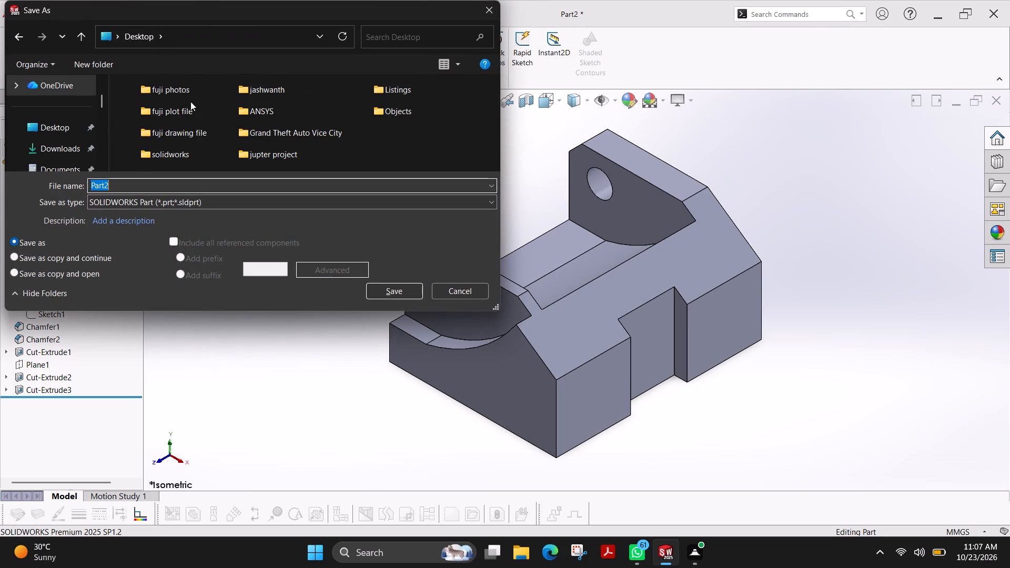
double_click(196, 137)
double_click(174, 108)
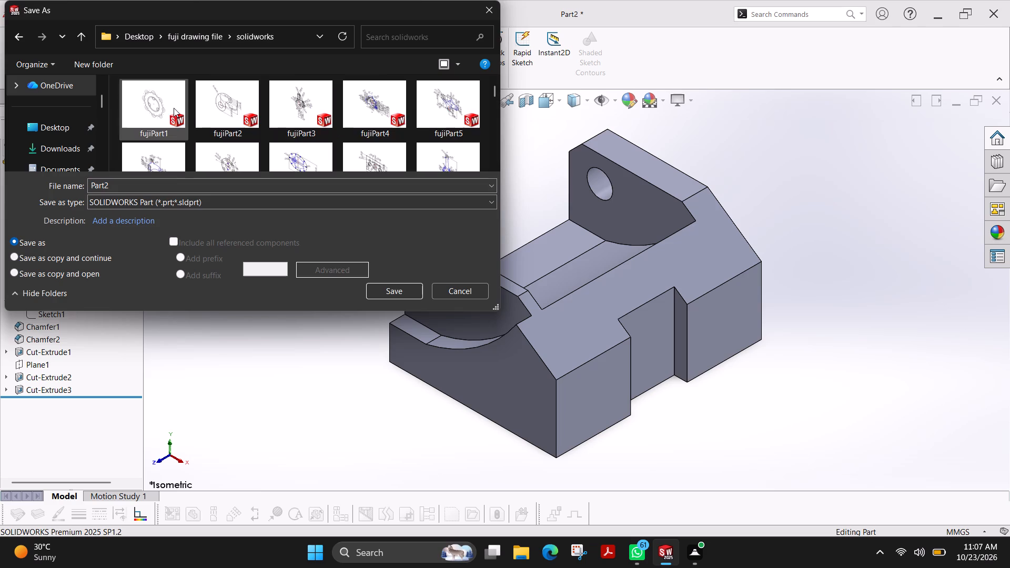
scroll(236, 128, down, 20)
scroll(236, 128, down, 20)
scroll(236, 128, down, 1)
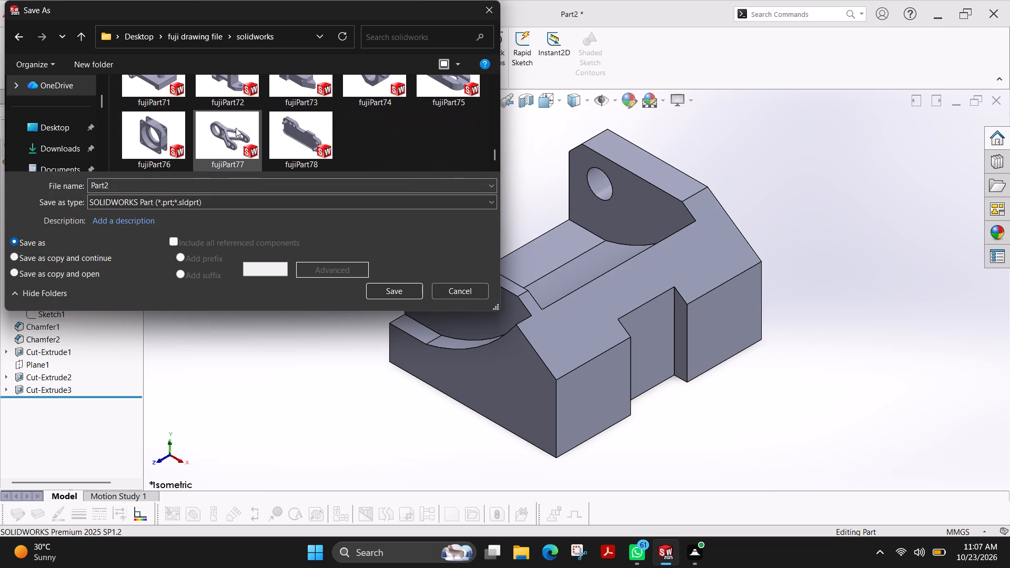
click(187, 182)
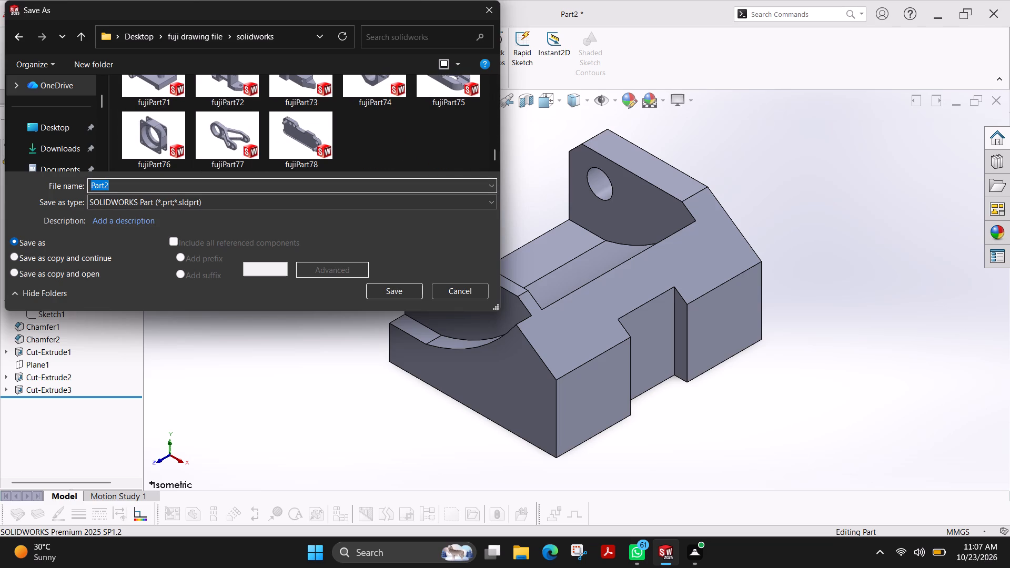
key(Right)
key(BackSpace)
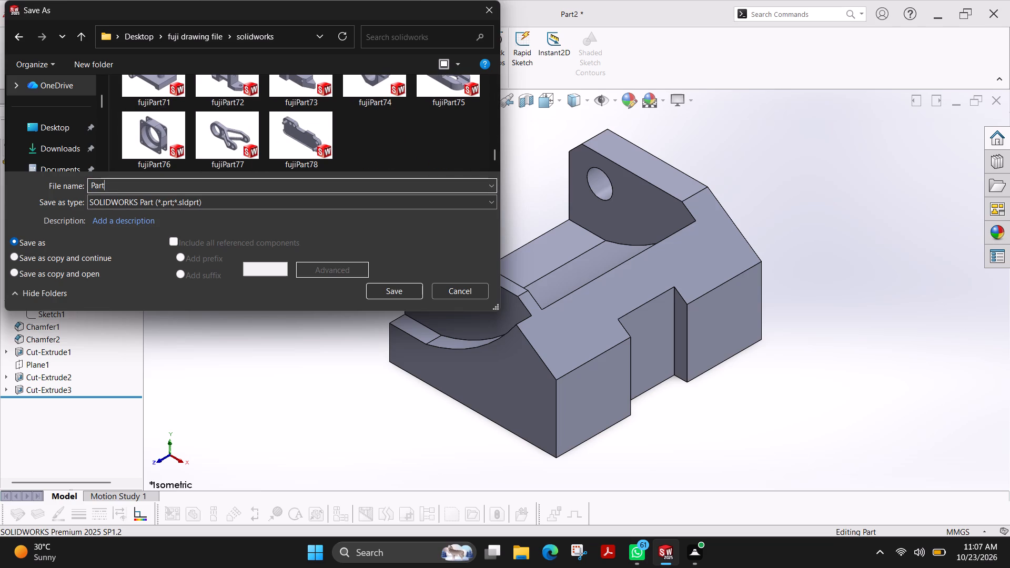
text(79)
key(Left)
key(Left)
key(Left)
key(Left)
key(Left)
key(Left)
key(Left)
key(Left)
key(Left)
key(Left)
key(Left)
key(Left)
key(Left)
key(Left)
text(fuji)
click(398, 293)
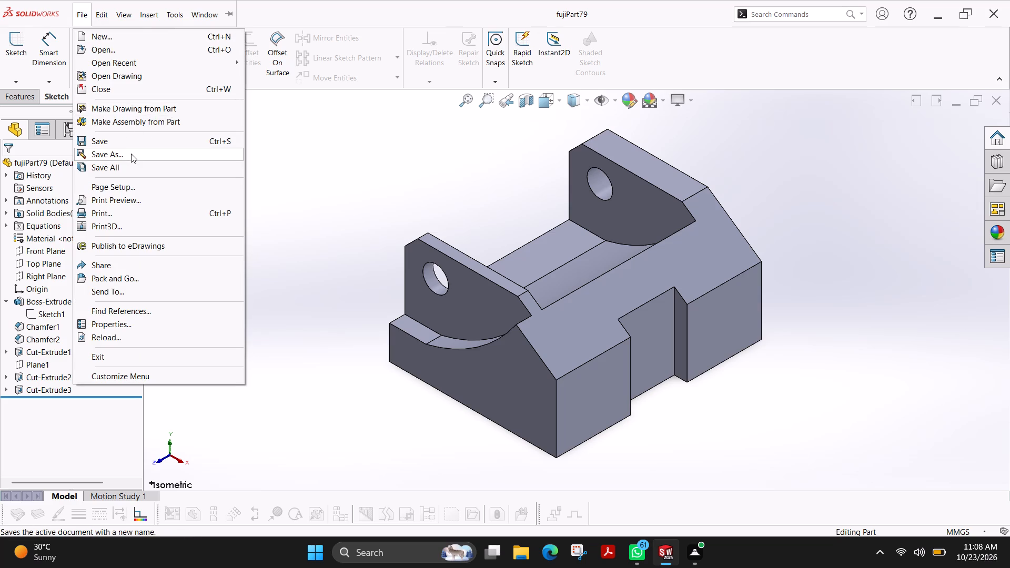
Export the part as PDF fujiPart79 to the solid works folder inside fuji plot file on the Desktop.
click(129, 154)
click(157, 197)
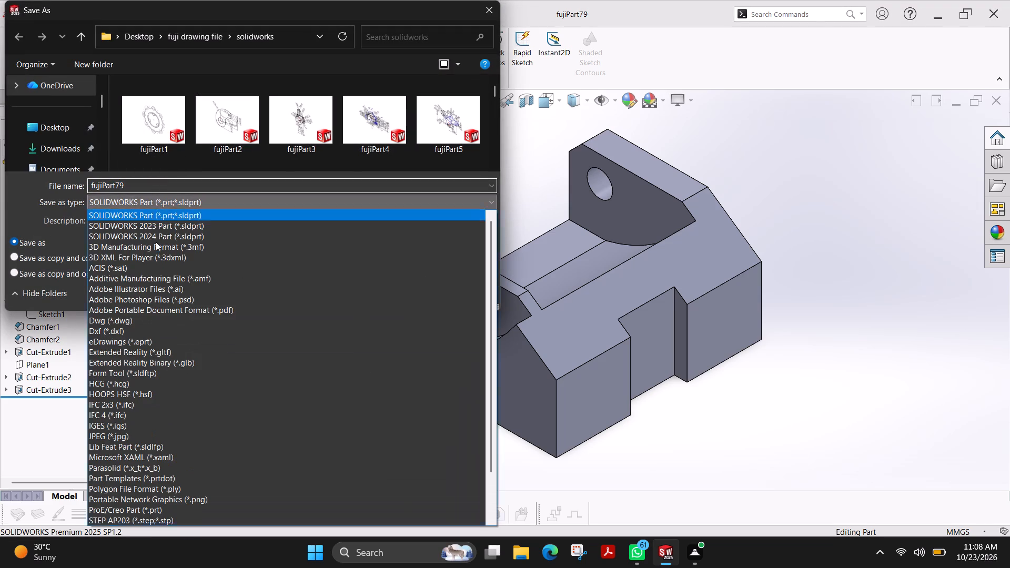
click(167, 309)
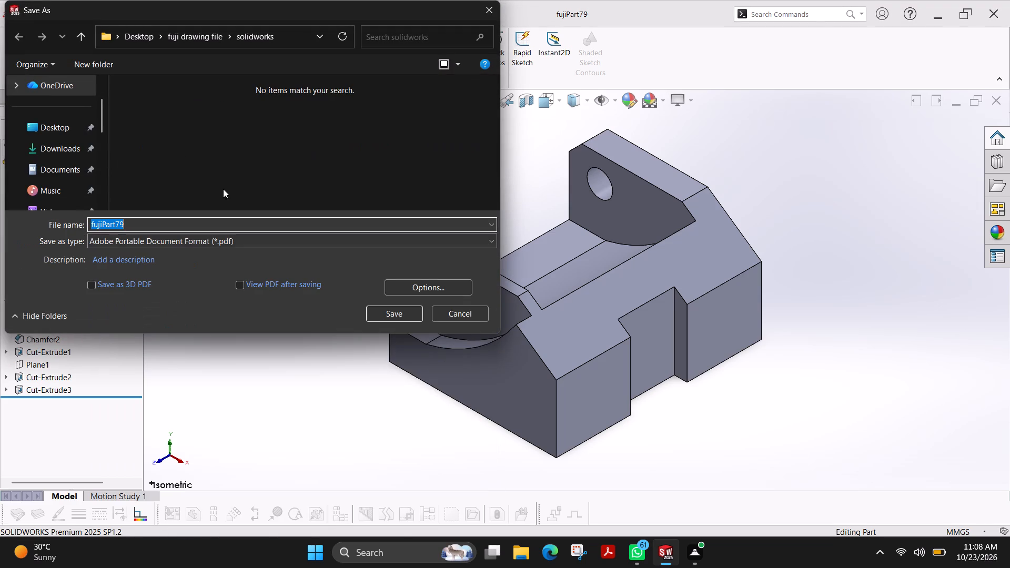
click(142, 37)
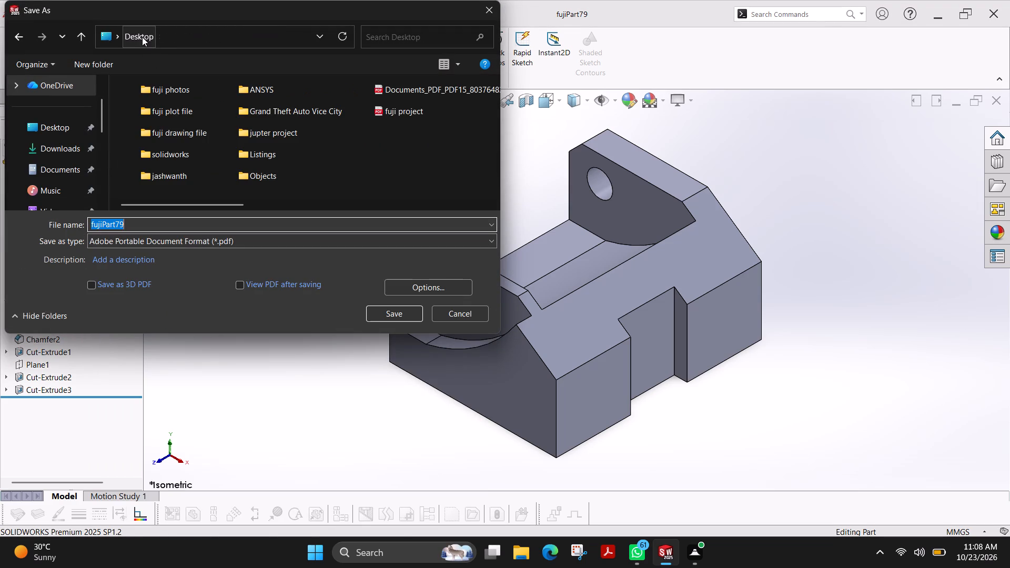
double_click(196, 116)
double_click(176, 103)
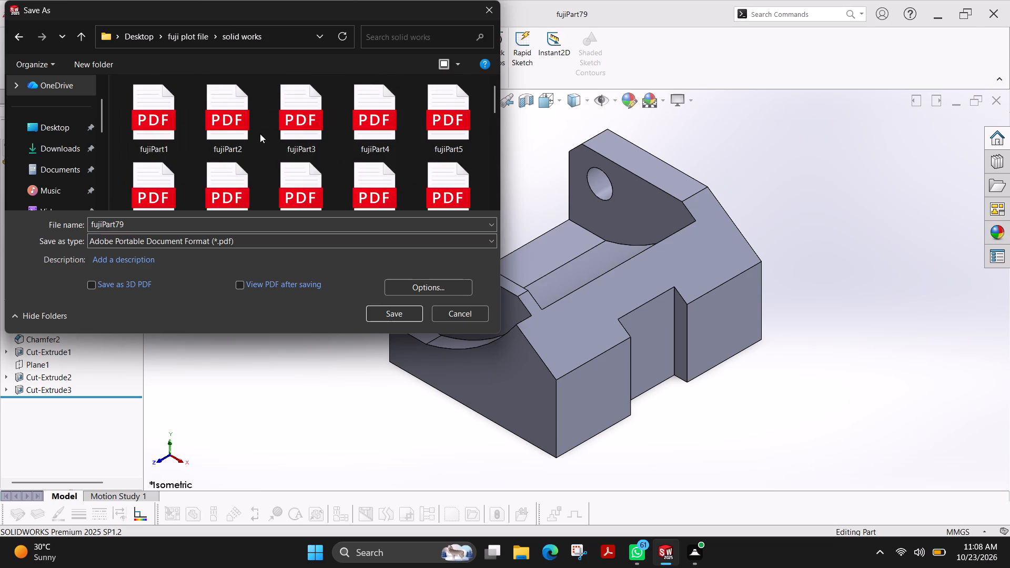
scroll(260, 134, down, 13)
scroll(344, 186, down, 12)
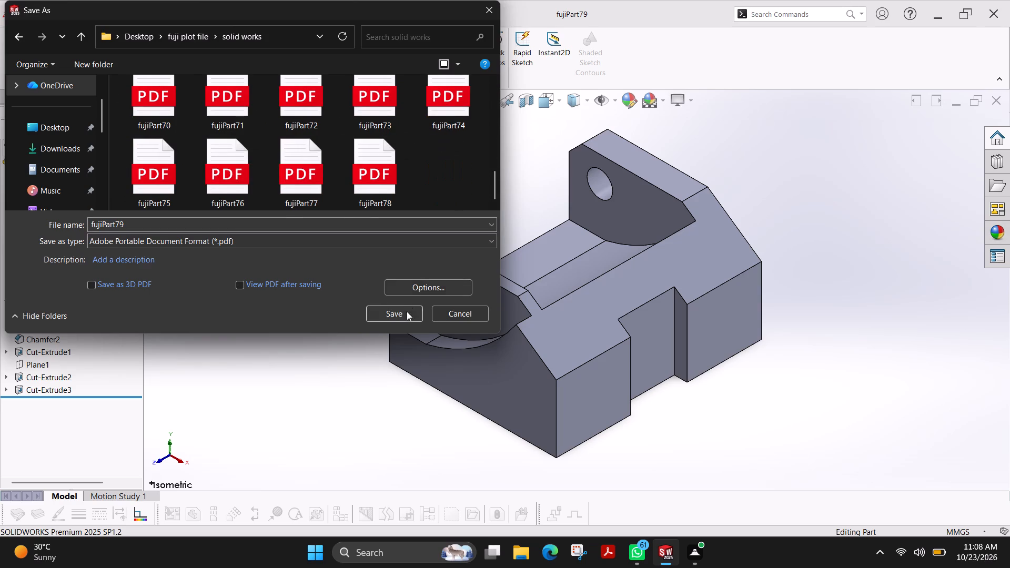
click(402, 312)
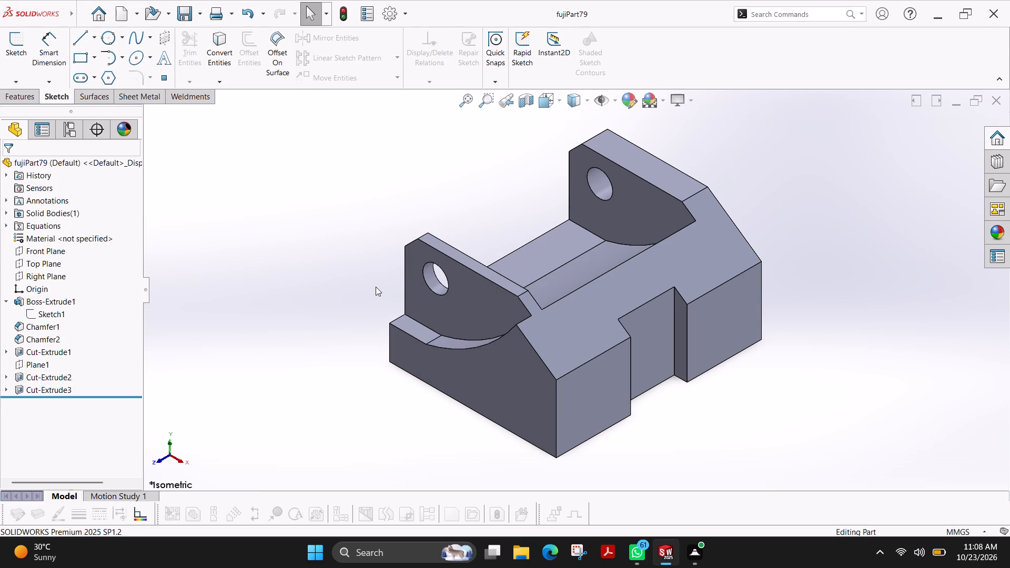